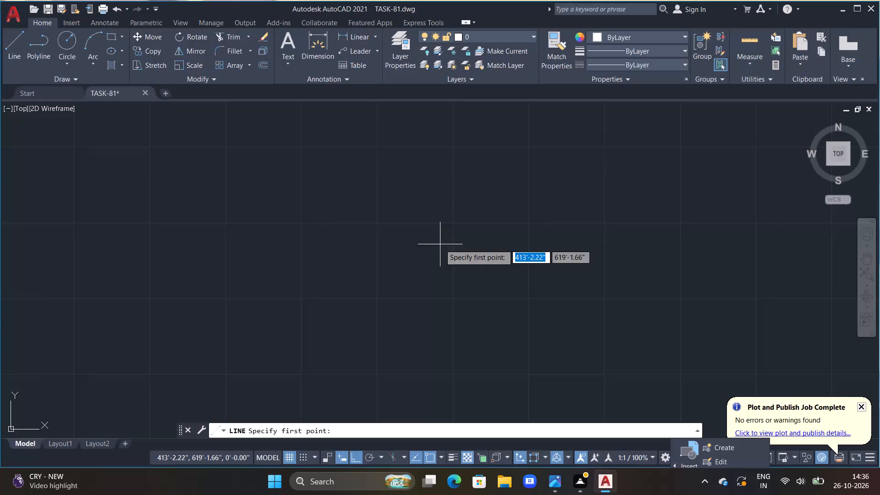
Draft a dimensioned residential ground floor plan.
Draw a closed rectangular outline with lines, 40'6" wide and 43'11.7" high.
click(371, 170)
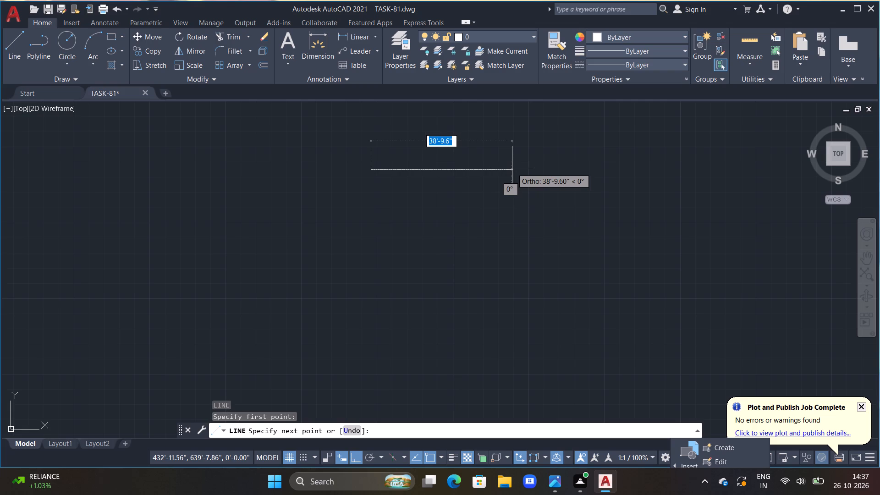
text(40)
key(apostrophe)
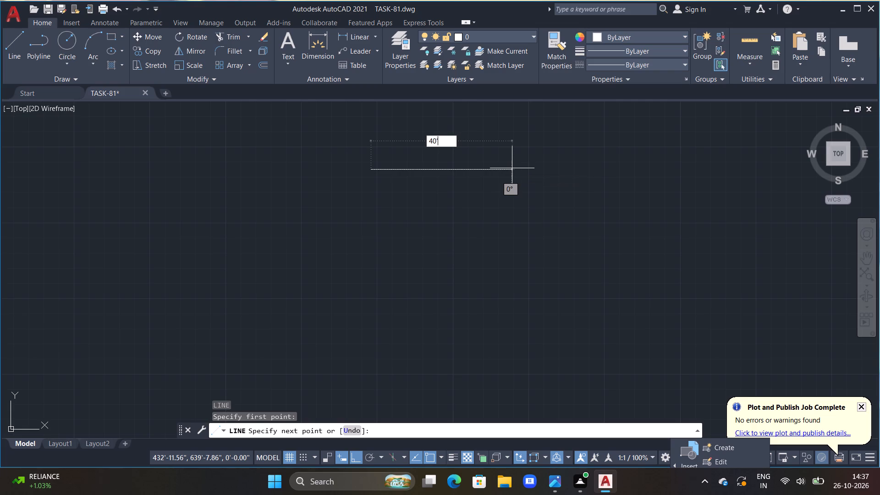
text(6")
key(Return)
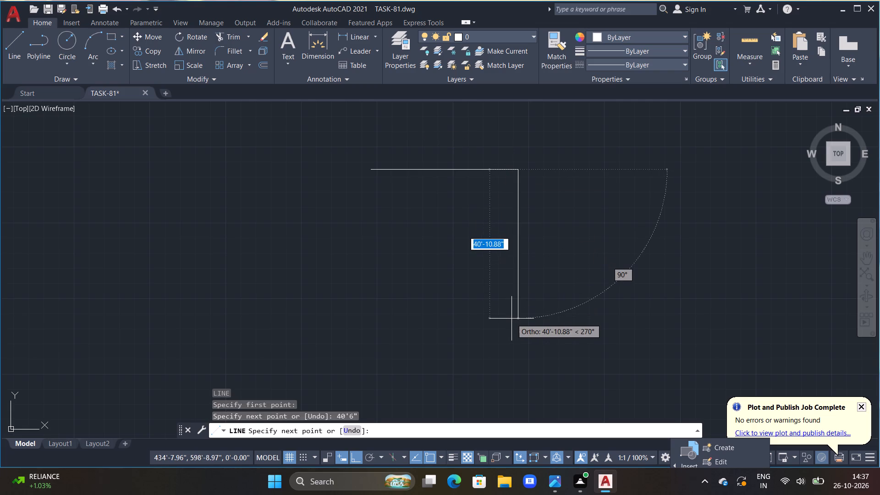
text(43)
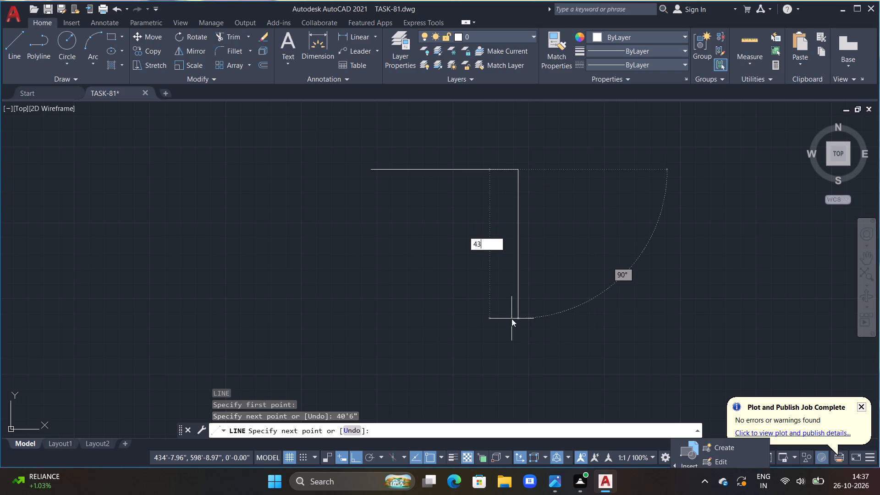
text('11.)
text(7")
key(Return)
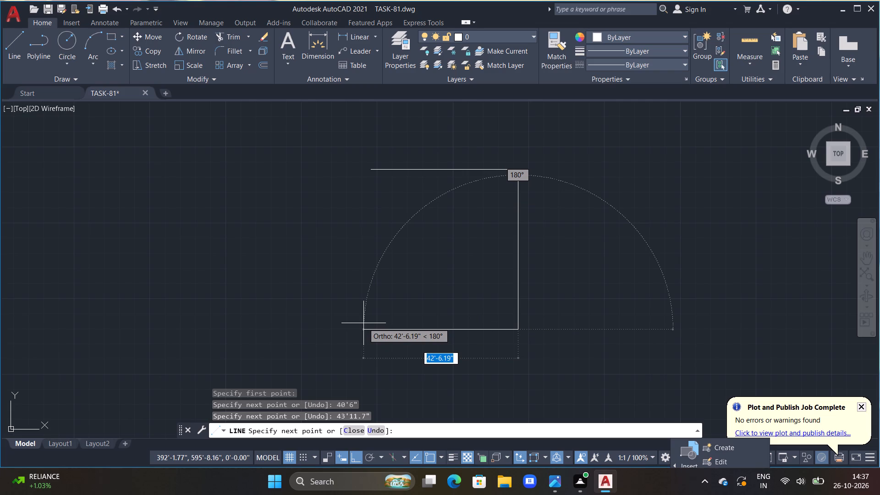
text(40)
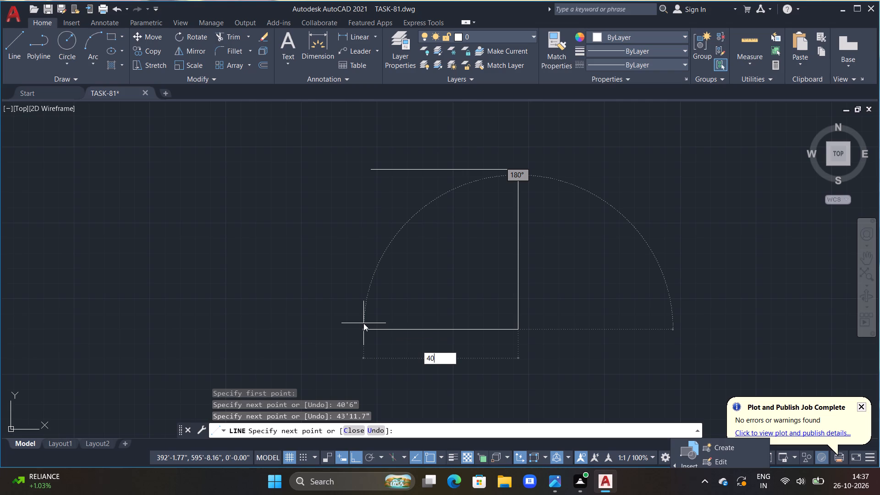
key(apostrophe)
text(6")
key(Return)
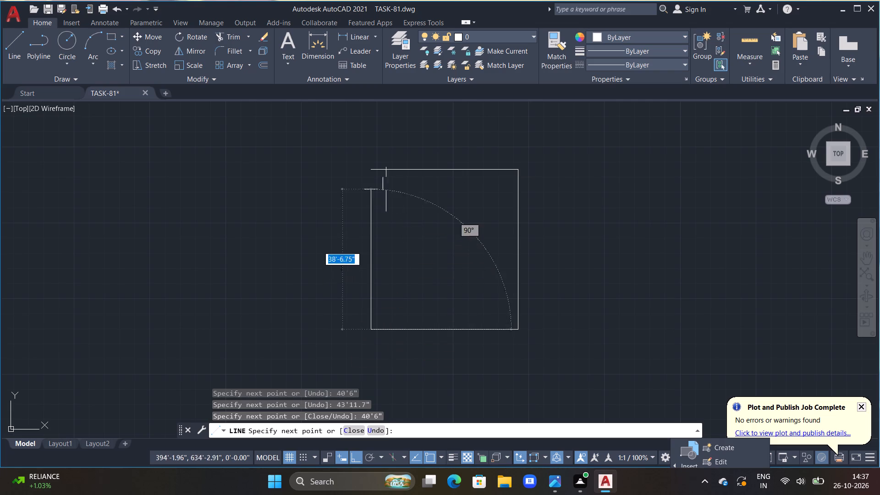
click(373, 169)
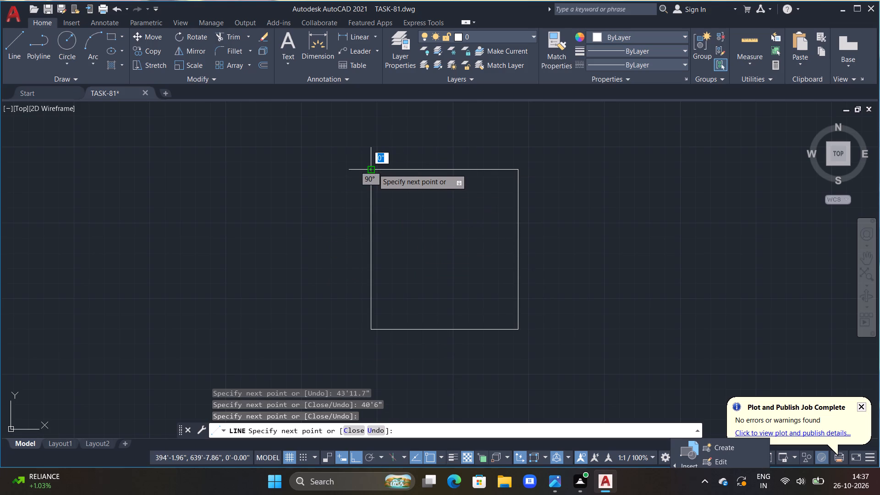
key(Escape)
key(Escape)
key(Escape)
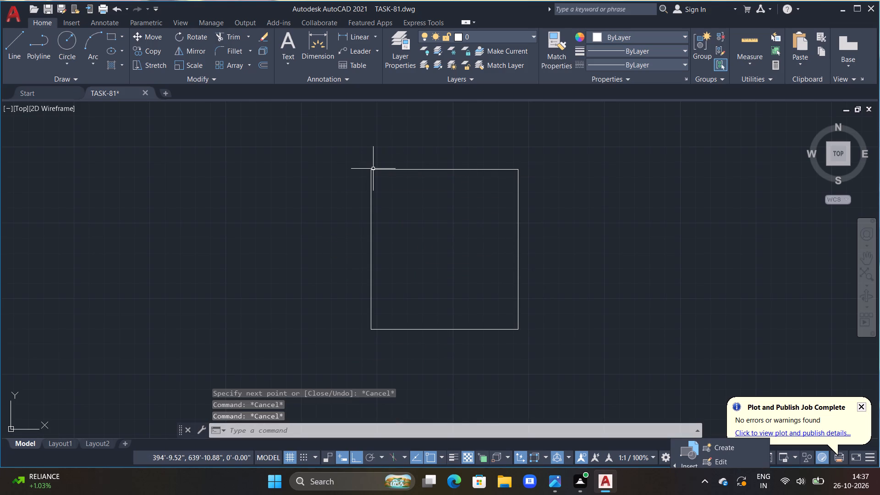
key(Escape)
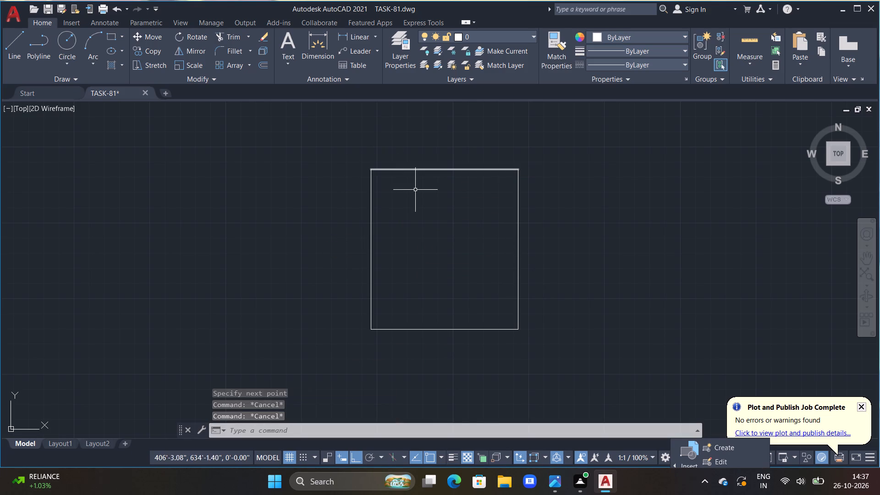
key(Escape)
key(Escape)
Offset all four sides of the rectangle 9" inward to form the outer walls.
middle_drag(429, 231, 427, 245)
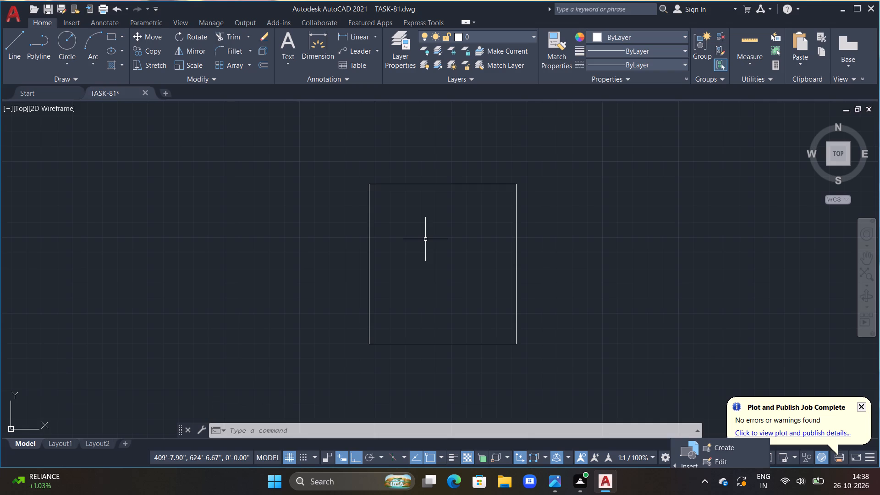
text(OFF)
key(space)
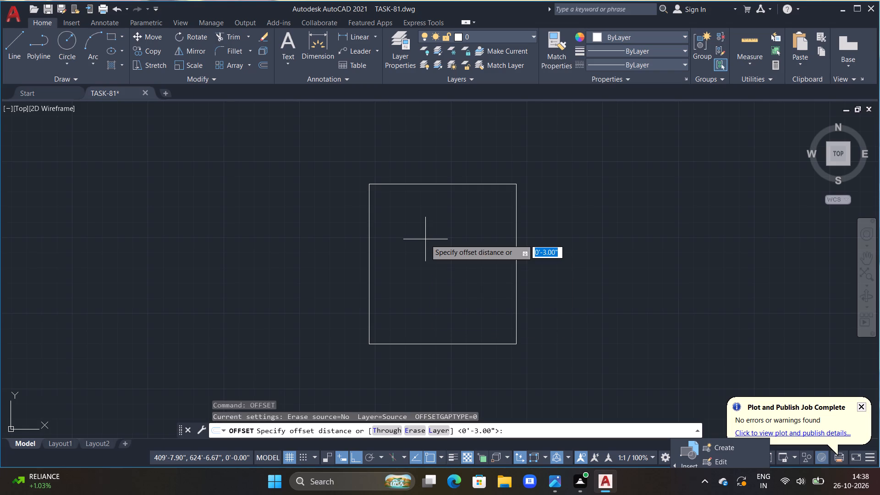
text(9")
key(Return)
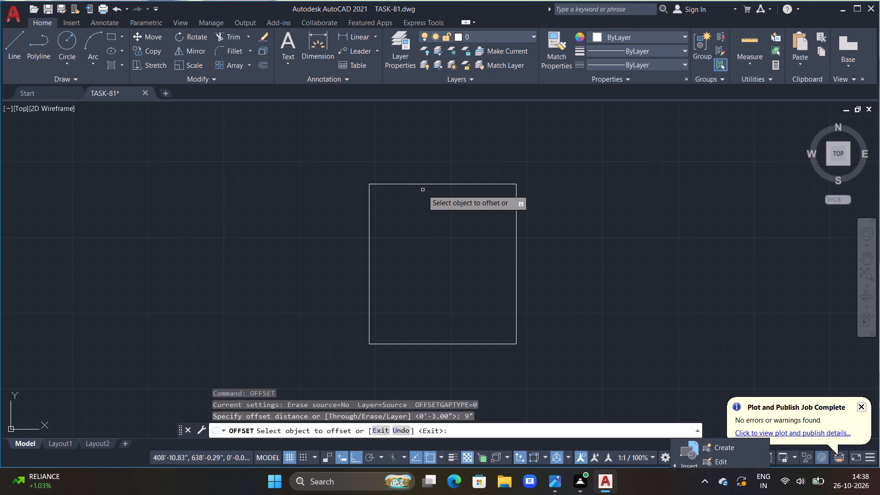
click(422, 185)
click(440, 252)
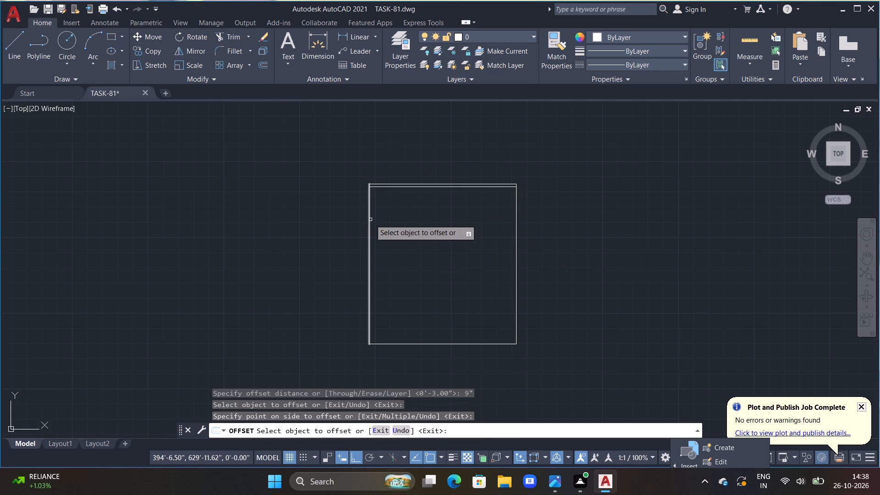
click(370, 220)
click(393, 221)
click(468, 341)
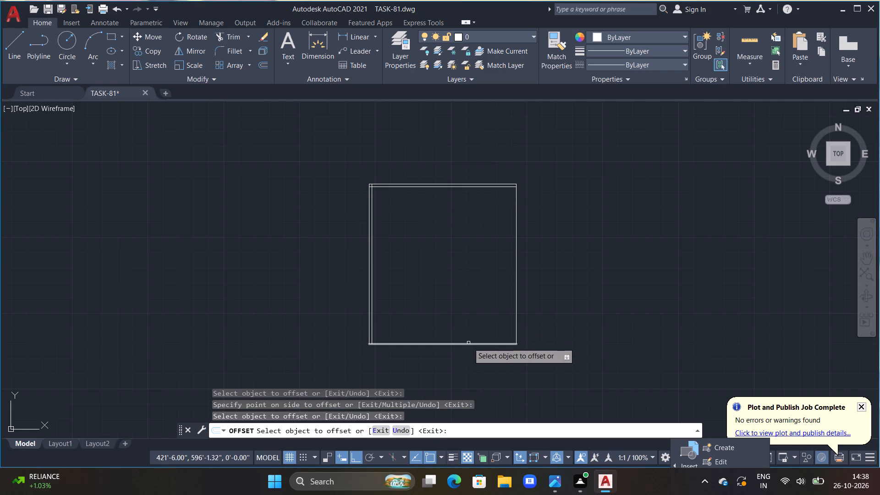
click(469, 344)
drag(465, 330, 472, 322)
click(515, 300)
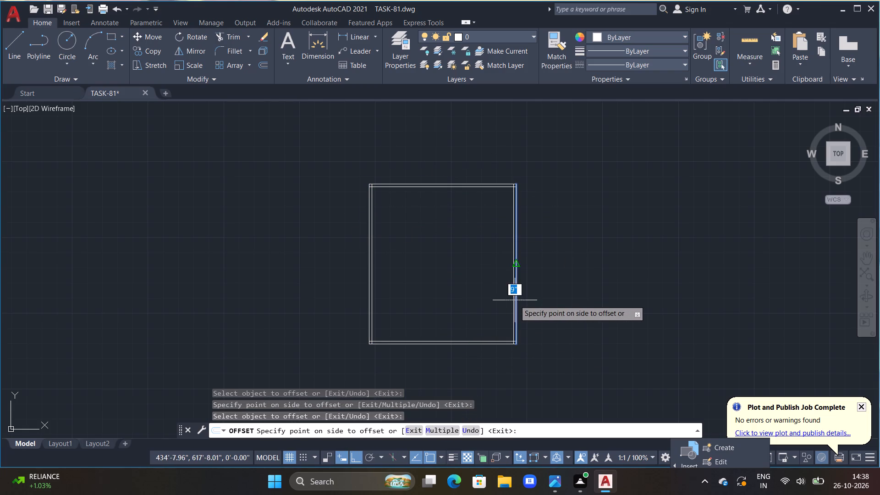
double_click(480, 300)
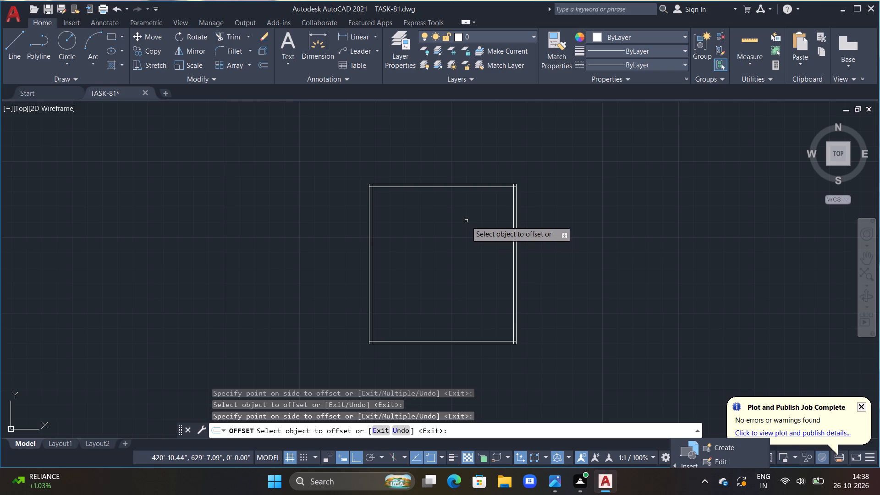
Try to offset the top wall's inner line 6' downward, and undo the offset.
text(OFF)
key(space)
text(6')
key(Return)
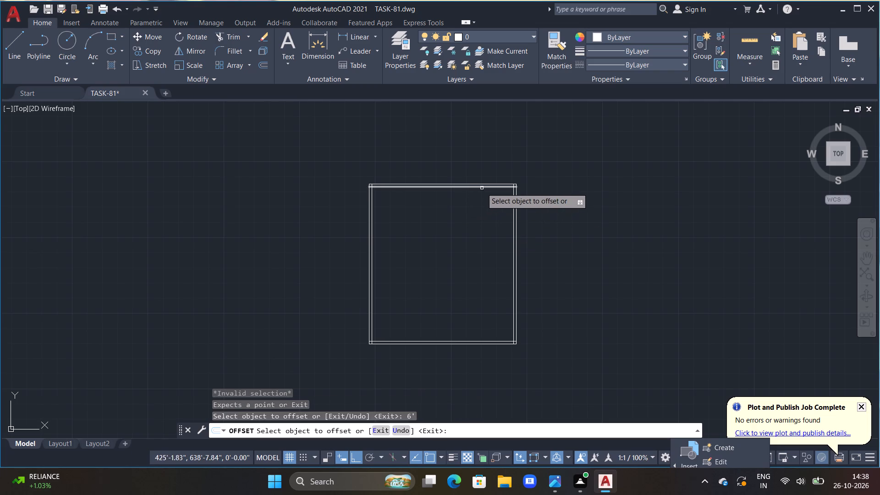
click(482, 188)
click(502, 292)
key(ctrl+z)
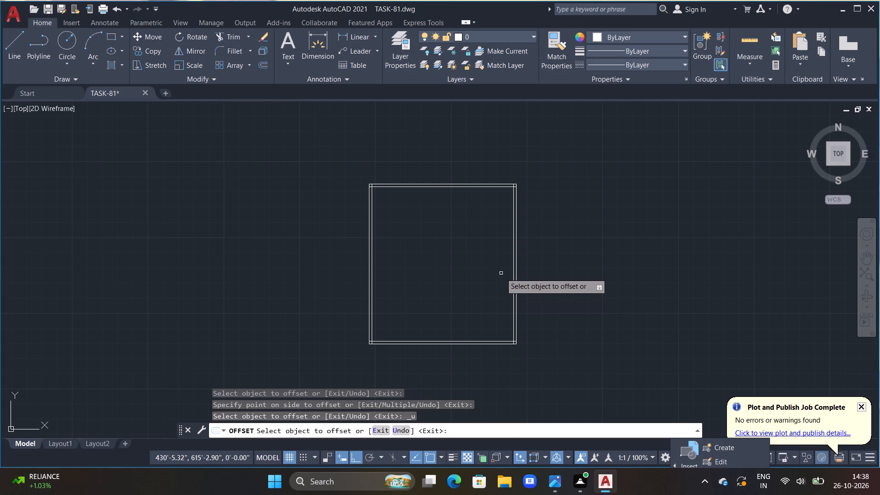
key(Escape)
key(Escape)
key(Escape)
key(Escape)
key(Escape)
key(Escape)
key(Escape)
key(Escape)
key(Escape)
Build a 4.5" horizontal partition by offsetting the top wall's inner line 6' down and the new line 4.5" further down.
text(OFF 6')
key(Return)
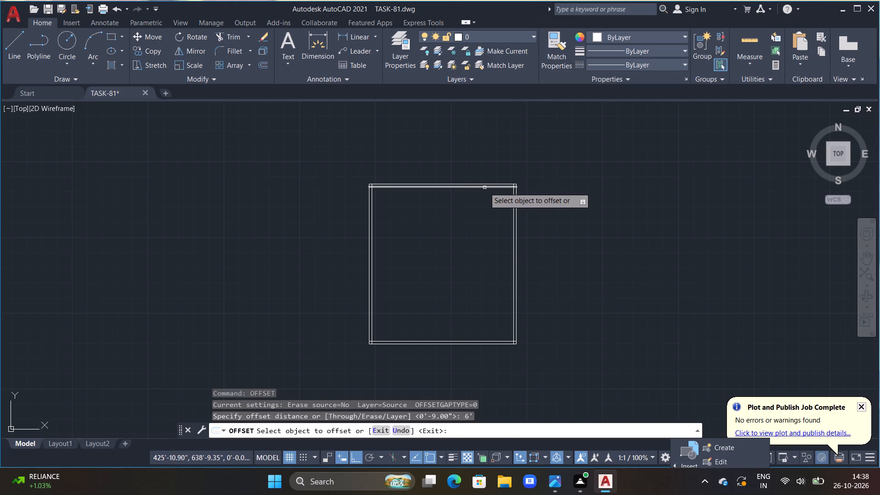
drag(484, 187, 486, 192)
click(486, 263)
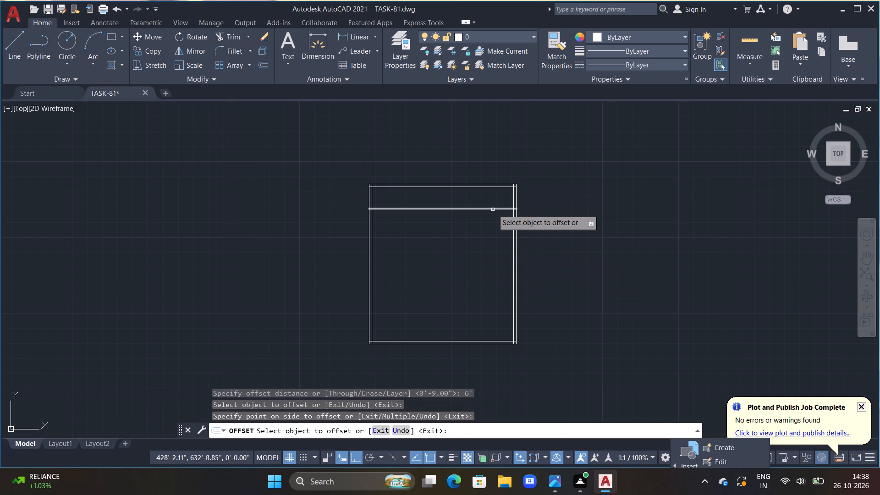
drag(493, 209, 496, 225)
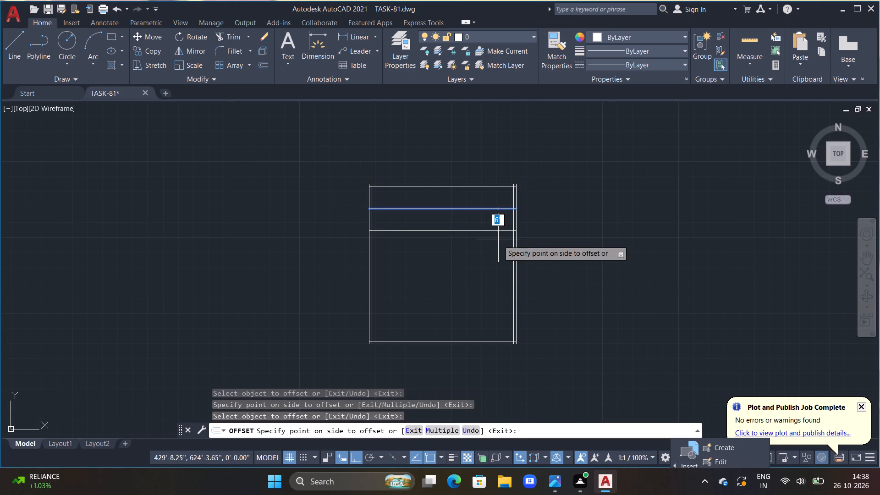
text(4.5")
key(Return)
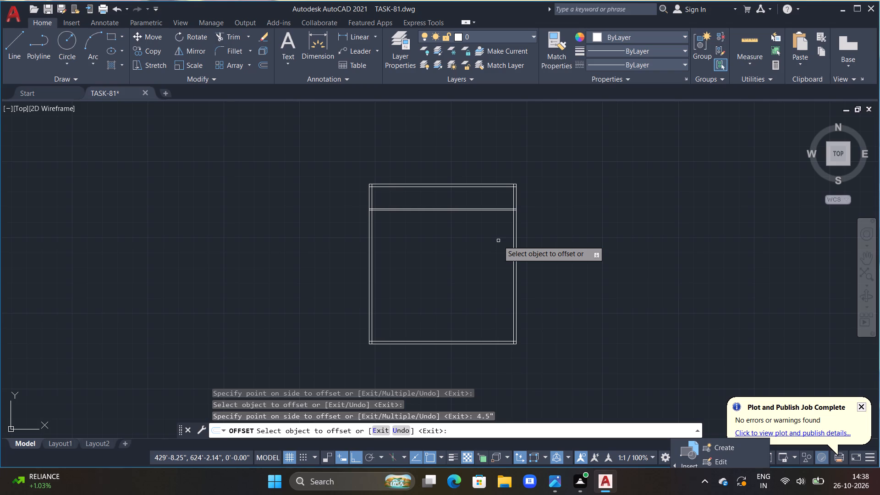
Build a 9" vertical wall by offsetting the right wall's inner line 10' left and the new line 9" further left.
click(513, 201)
text(10')
key(Return)
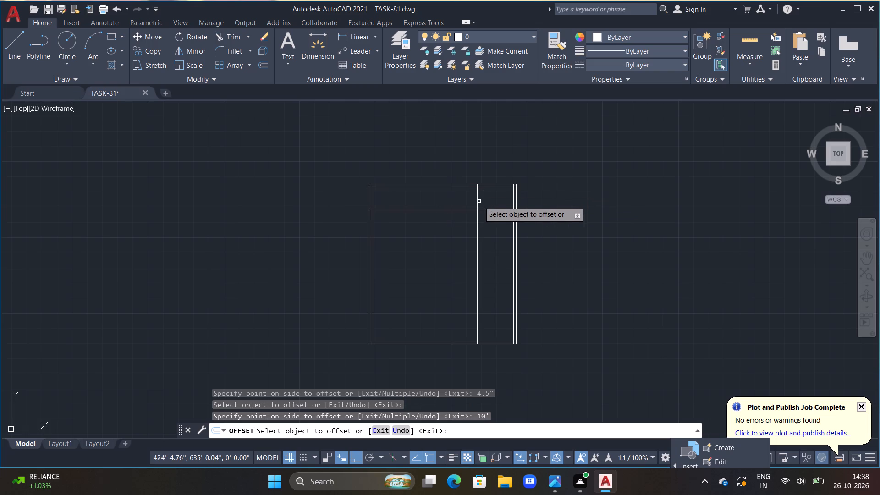
click(477, 197)
text(9")
key(Return)
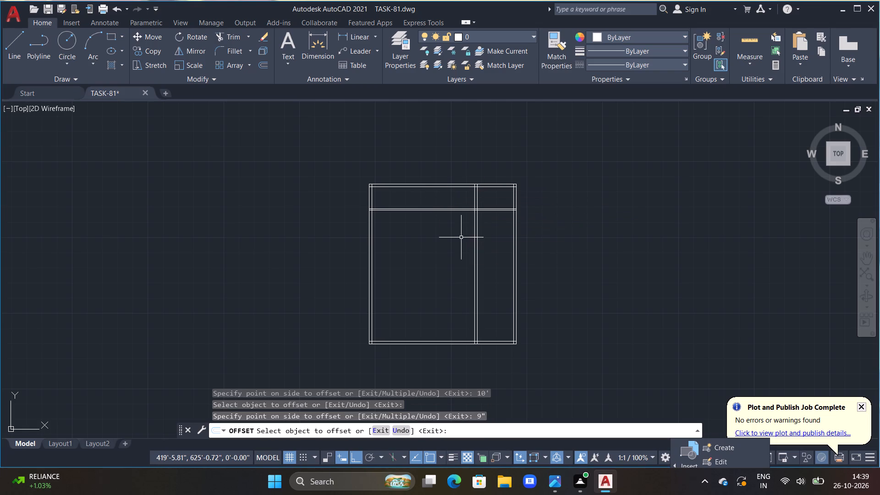
key(Escape)
Trim both top wall lines between the left outer wall and the 9" vertical inner wall.
key(t)
key(r)
key(space)
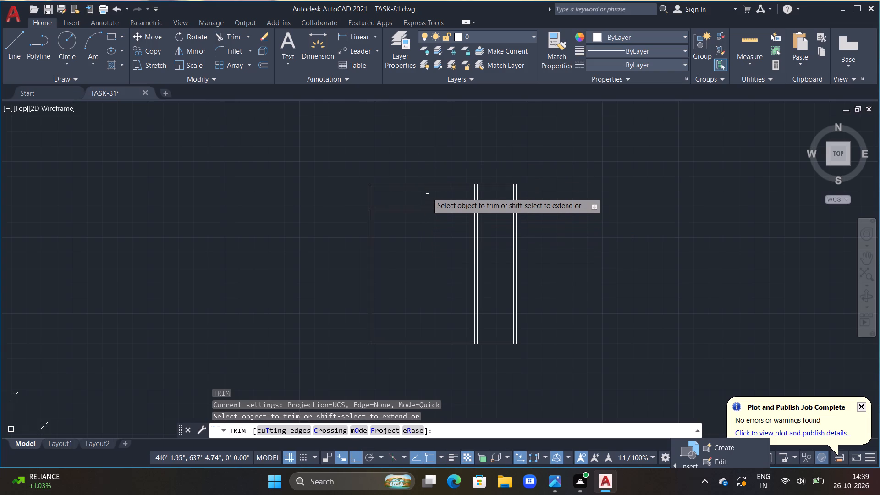
drag(428, 196, 424, 173)
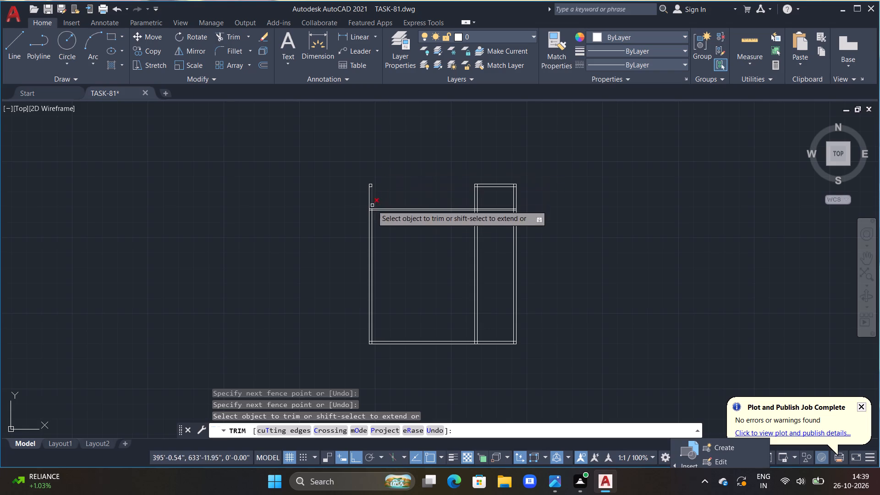
key(Escape)
middle_drag(489, 220, 509, 233)
key(Escape)
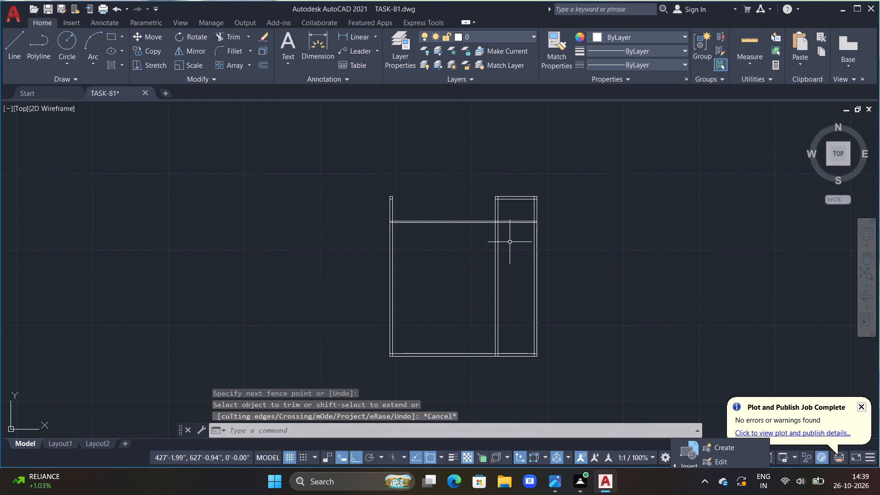
Build a 4.5" vertical partition by offsetting the inner vertical wall's left line 8' left and the new line 4.5" further left.
text(OFF)
key(space)
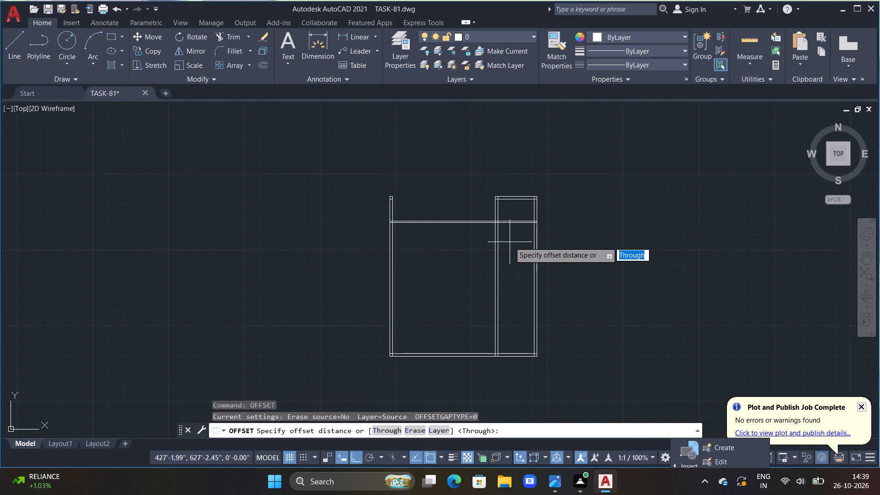
text(8')
key(Return)
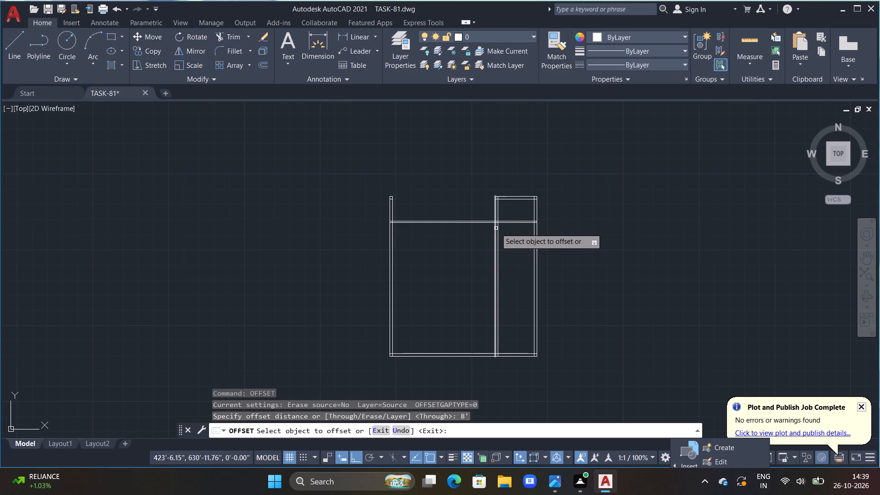
click(495, 228)
click(471, 229)
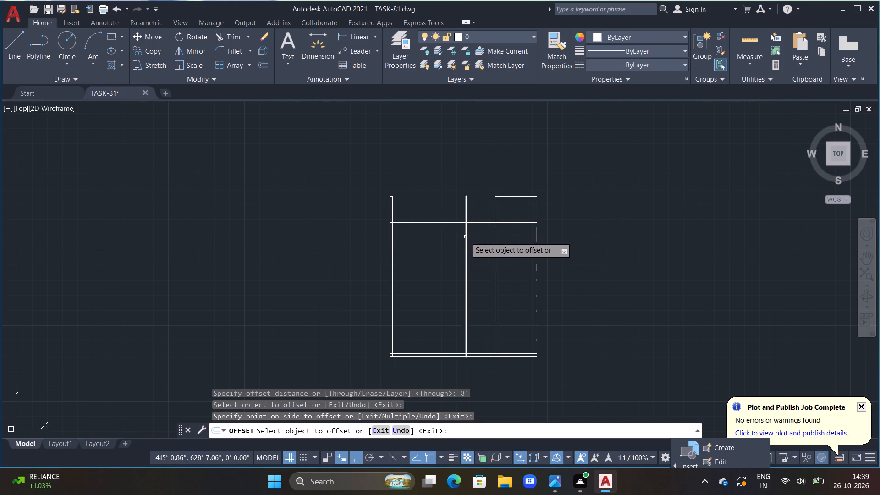
drag(466, 237, 461, 237)
text(4.5)
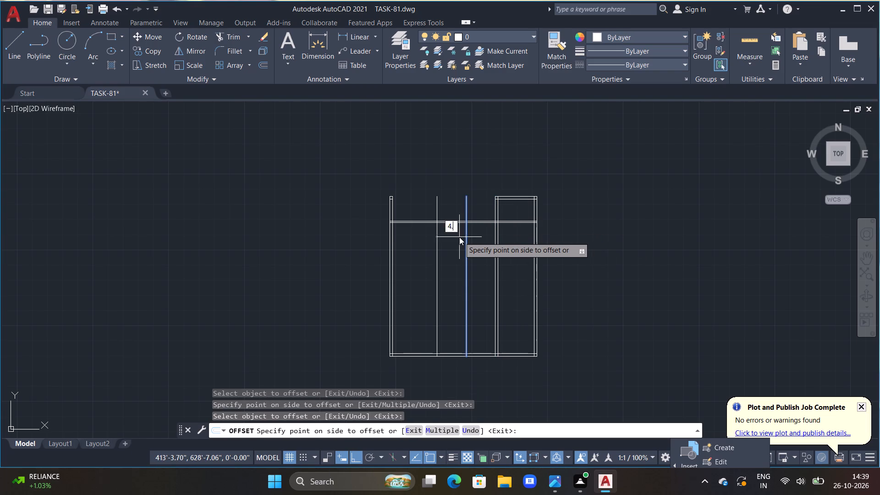
key(shift+quotedbl)
key(Return)
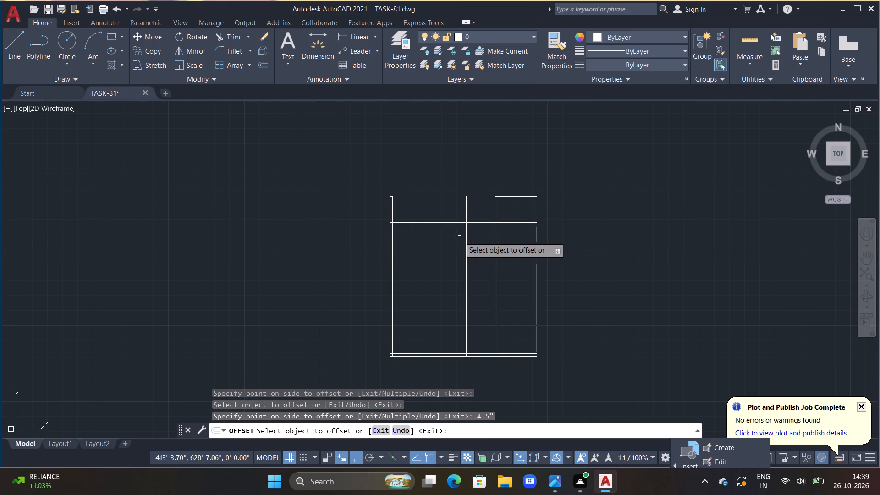
Trim the 4.5" vertical partition's two lines above the horizontal partition.
middle_drag(463, 261, 487, 253)
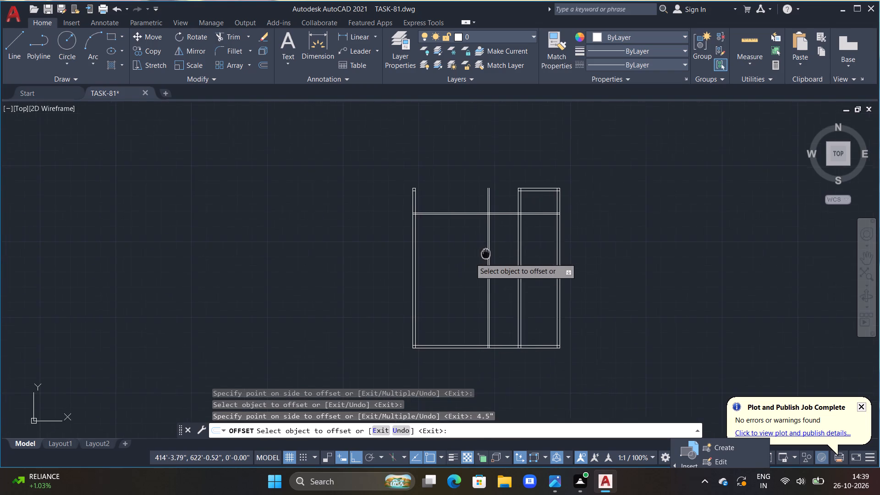
middle_drag(487, 253, 487, 253)
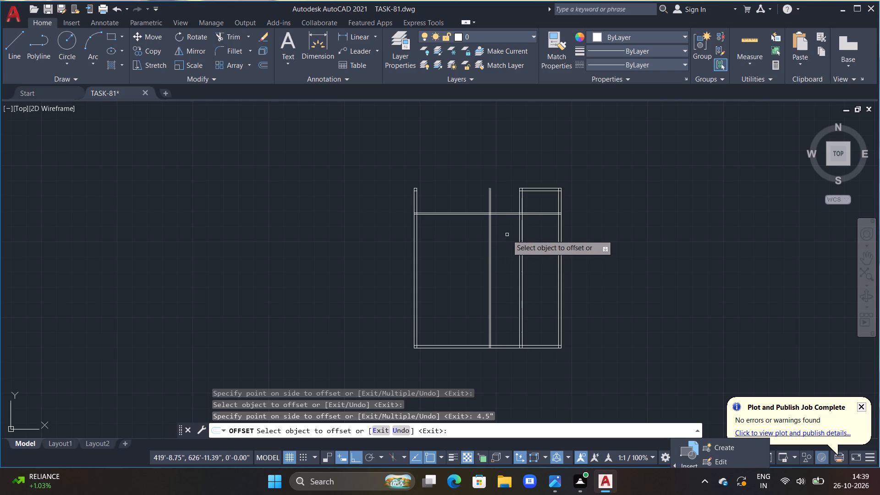
middle_drag(506, 235, 481, 255)
key(Escape)
key(Escape)
text(TR)
key(space)
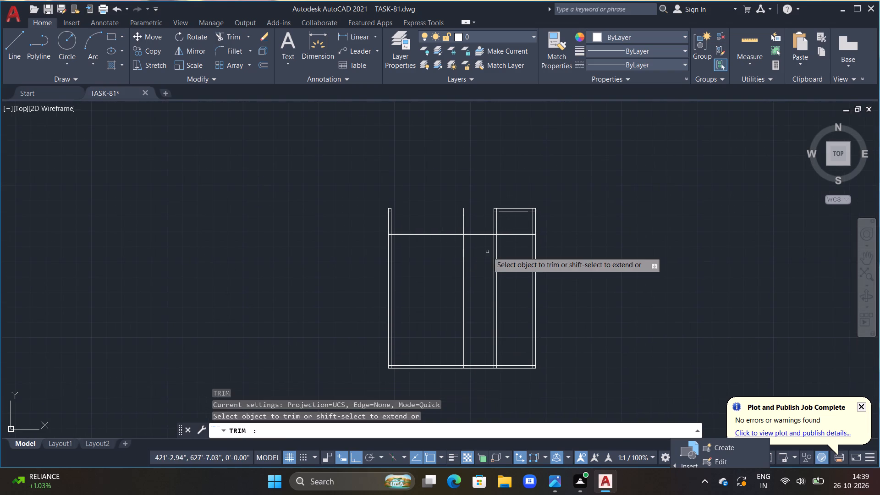
key(space)
drag(477, 223, 451, 220)
drag(439, 219, 431, 218)
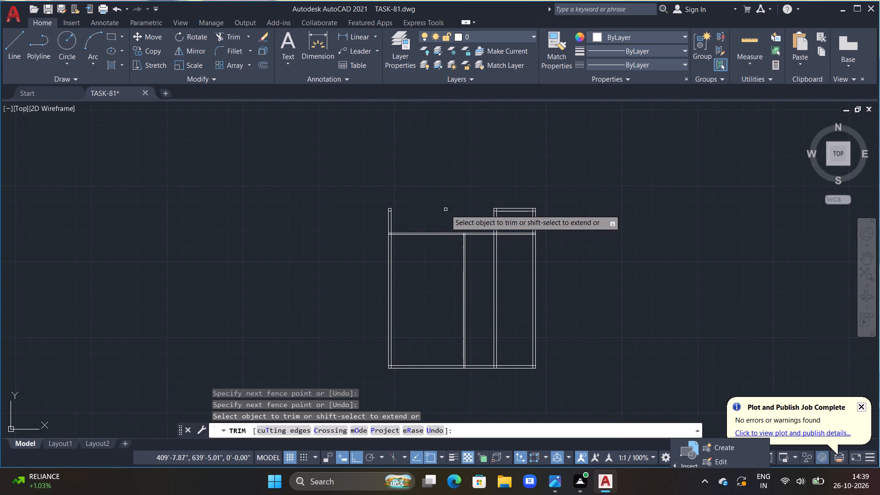
Trim the overlapping inner line ends at both top corners of the room between the 9" inner wall and the right outer wall.
middle_click(471, 163)
scroll(499, 209, up, 6)
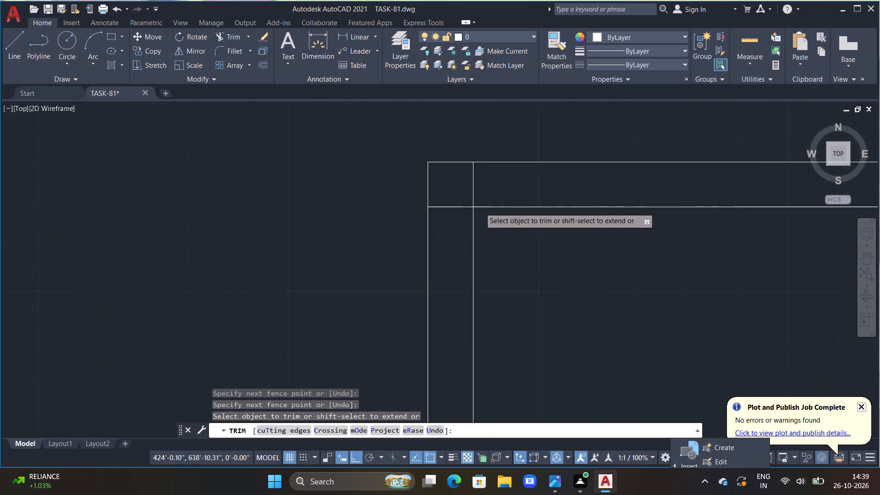
scroll(480, 208, up, 2)
drag(419, 240, 488, 164)
scroll(484, 169, down, 5)
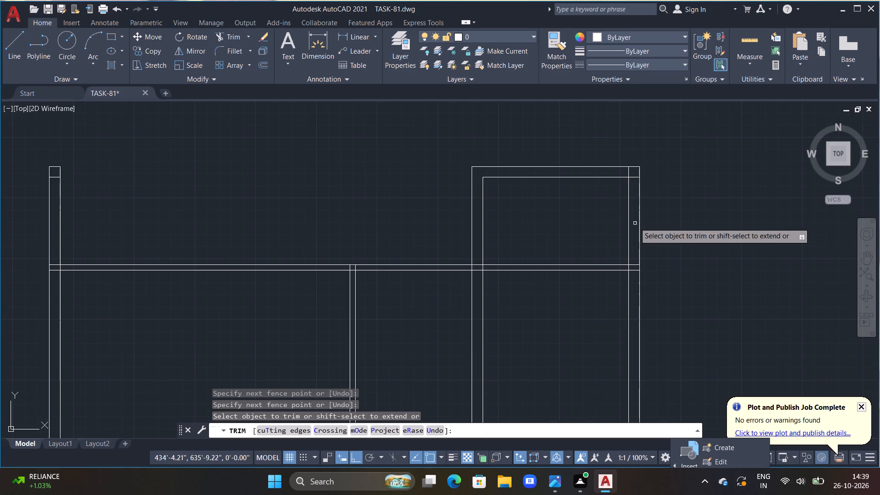
scroll(645, 179, up, 3)
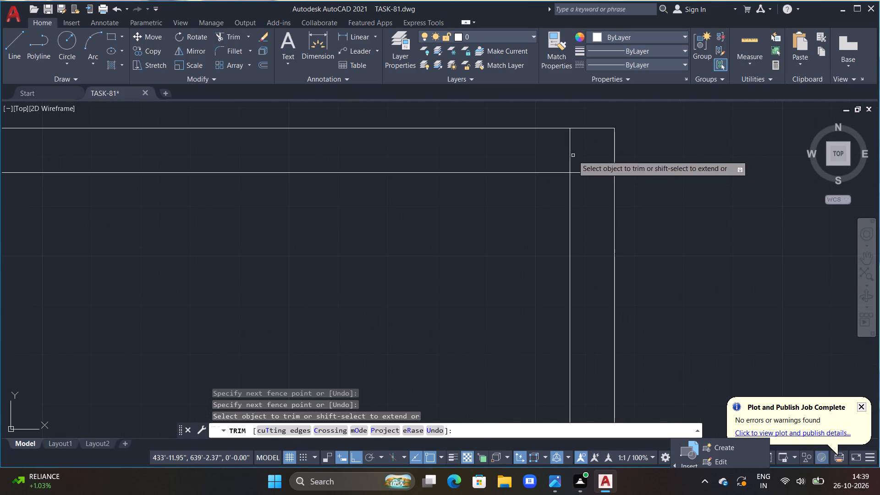
drag(541, 150, 592, 198)
scroll(591, 195, down, 4)
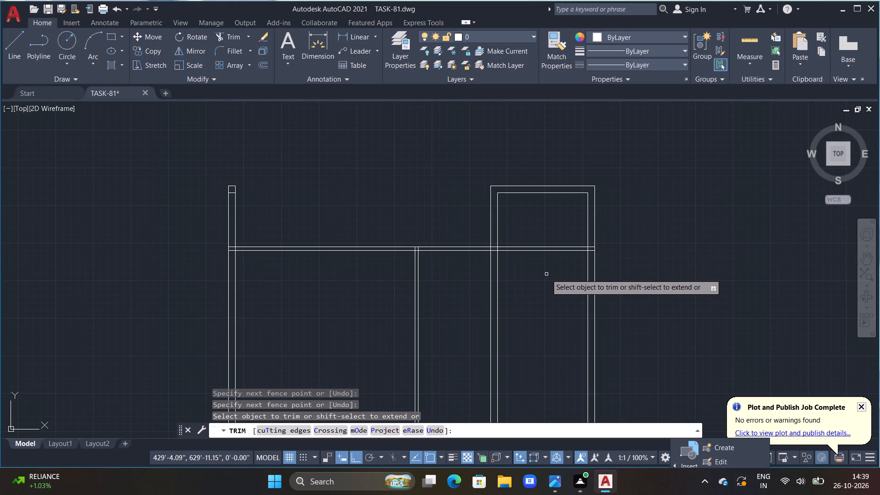
Trim the horizontal partition's lines inside the right outer wall and that wall's inner line between them.
scroll(587, 258, up, 5)
drag(609, 129, 605, 220)
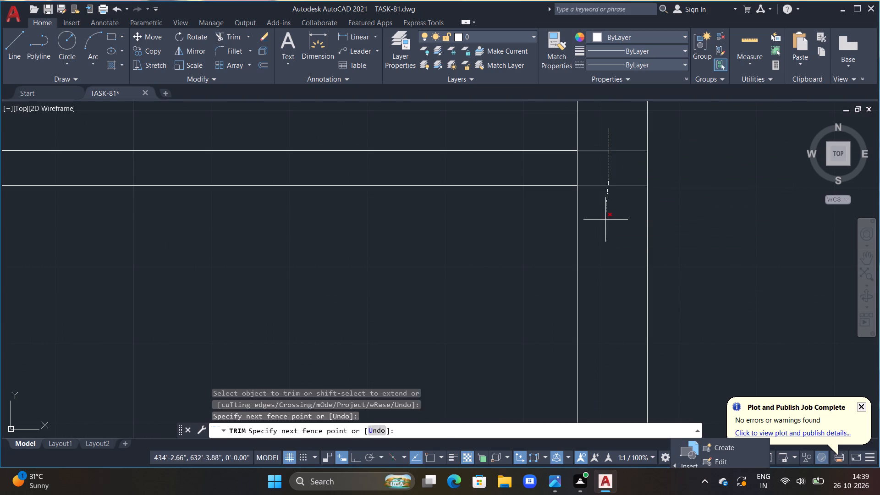
drag(605, 220, 603, 243)
drag(597, 165, 534, 168)
scroll(530, 169, down, 5)
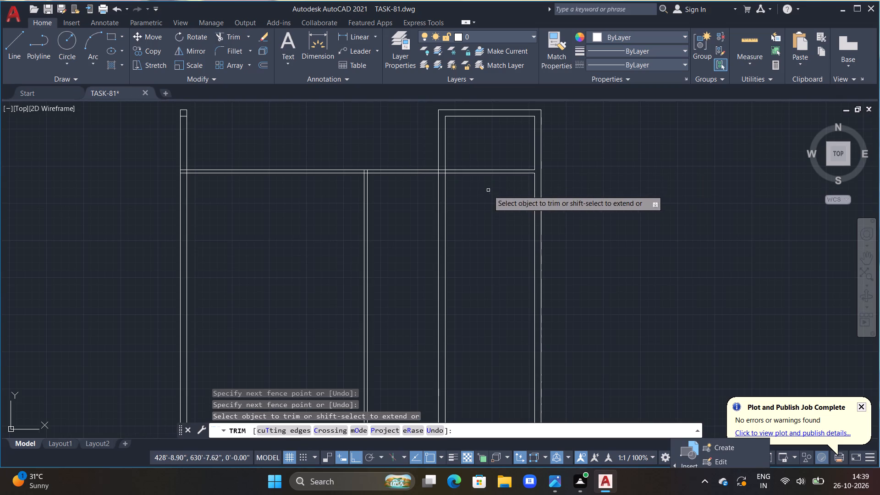
Trim the horizontal partition's lines inside the 9" vertical inner wall and that wall's left line between them.
scroll(441, 159, up, 4)
drag(438, 168, 435, 266)
scroll(437, 258, down, 5)
middle_drag(402, 285, 444, 270)
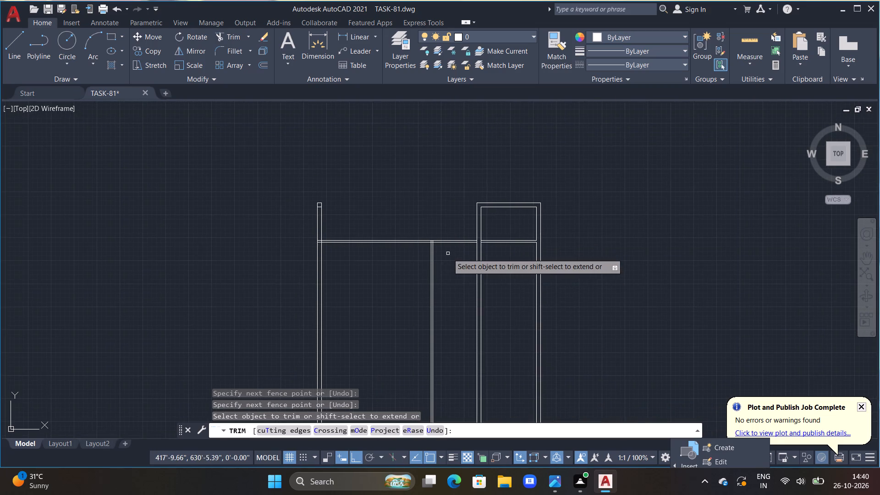
scroll(448, 253, up, 1)
scroll(499, 230, up, 5)
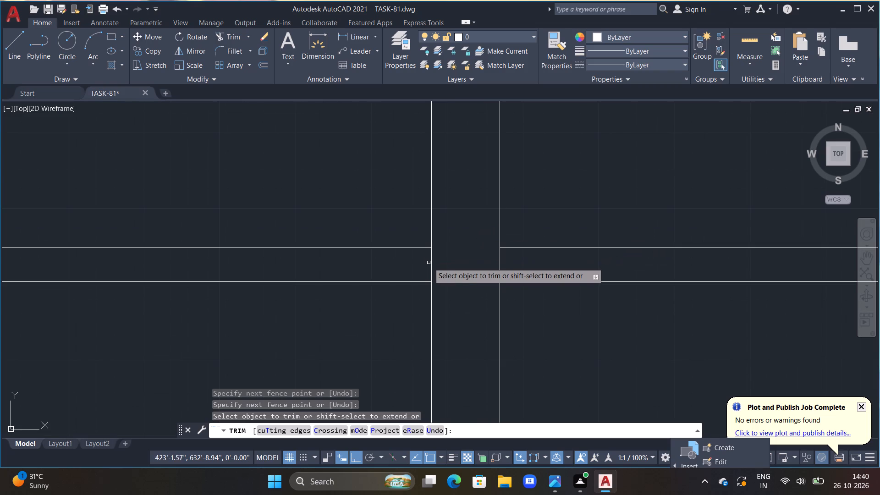
click(430, 263)
scroll(430, 263, down, 3)
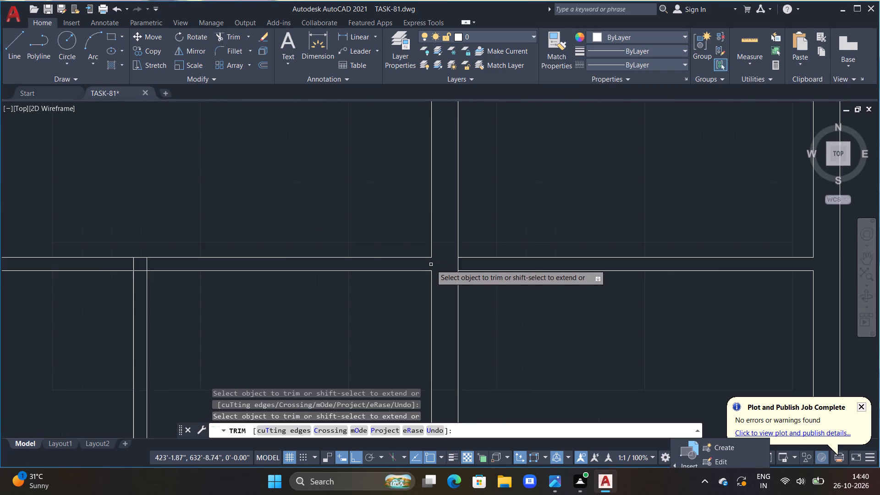
Trim the horizontal partition's lower line between the two lines of the 4.5" vertical partition.
middle_drag(344, 297, 527, 268)
scroll(446, 262, up, 1)
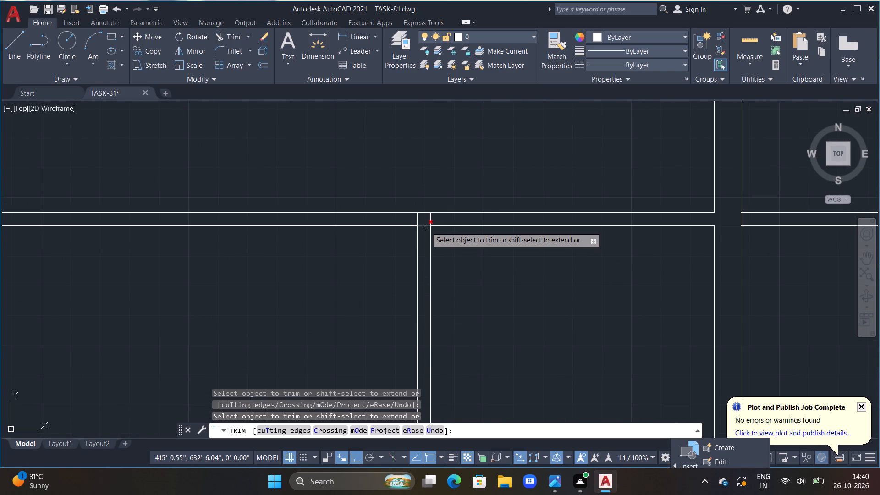
click(426, 227)
Trim away the horizontal partition's upper line from the 4.5" vertical partition to the left outer wall, including the stub inside that wall.
scroll(389, 228, down, 1)
scroll(328, 226, down, 2)
middle_drag(327, 230, 329, 230)
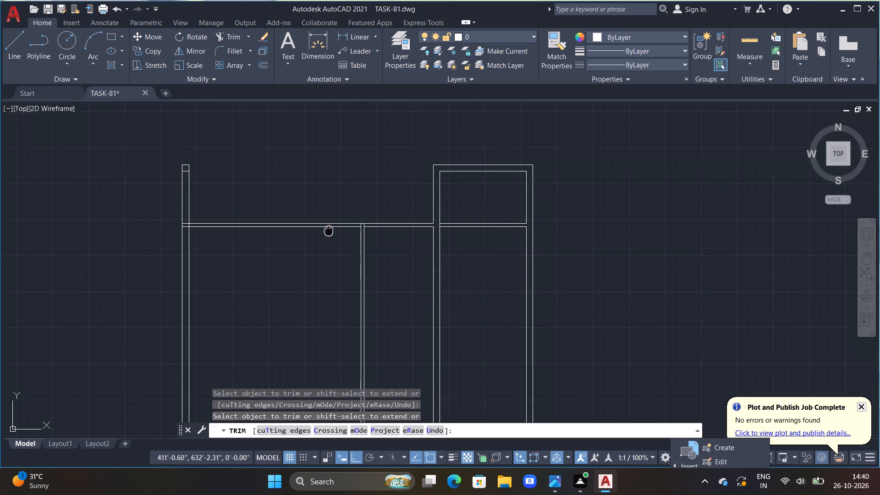
middle_drag(329, 230, 412, 248)
scroll(401, 243, up, 2)
click(389, 239)
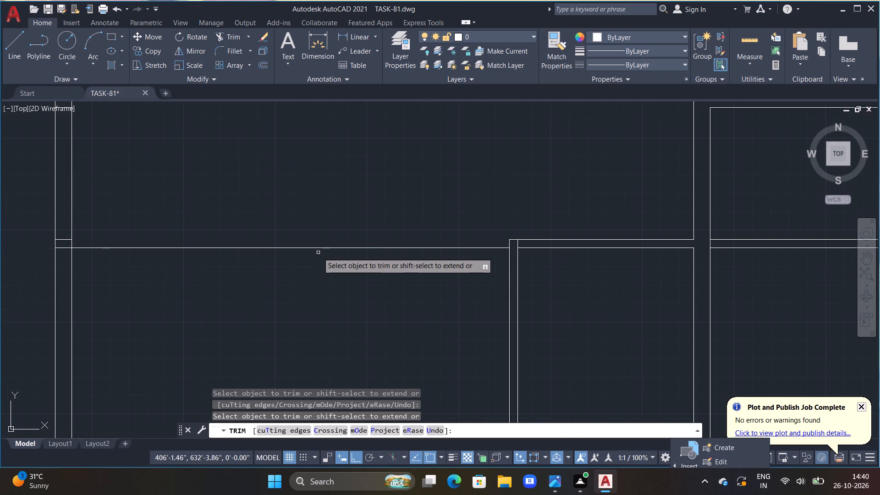
click(62, 239)
key(Escape)
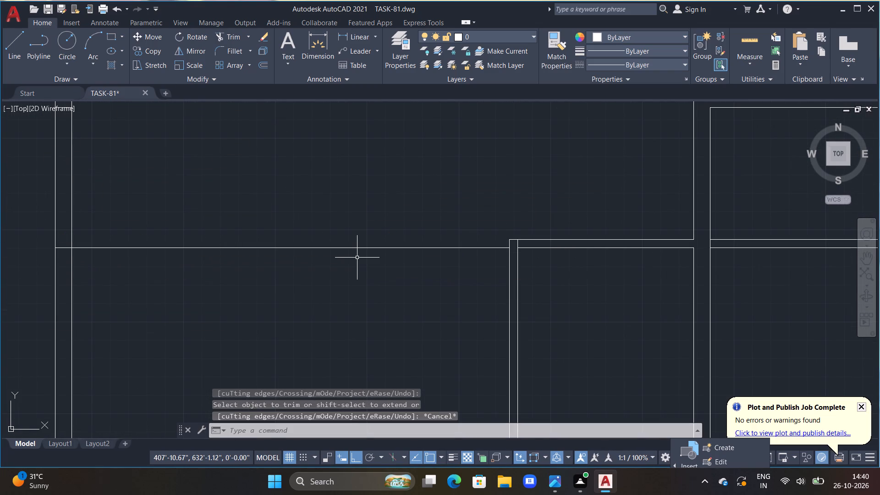
Offset the remaining lower line left of the 4.5" vertical partition 9" upward to form a 9" horizontal wall.
key(p)
key(BackSpace)
text(OFF 9")
key(Return)
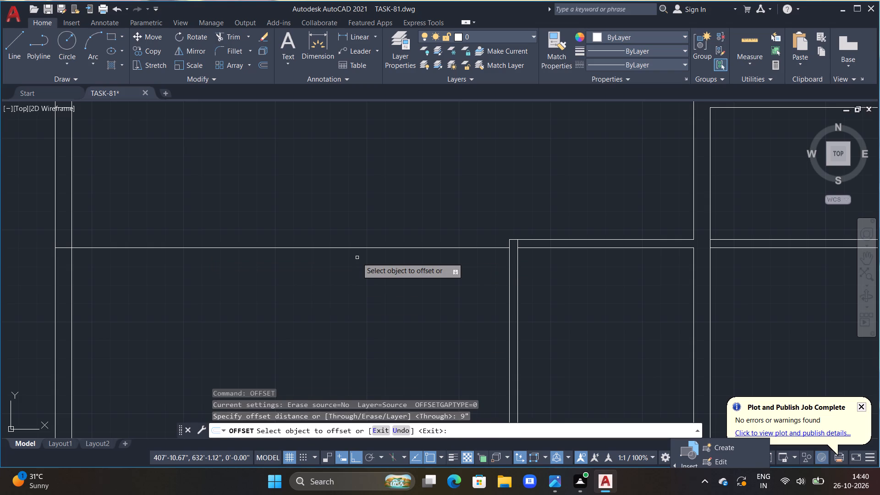
click(357, 248)
click(364, 221)
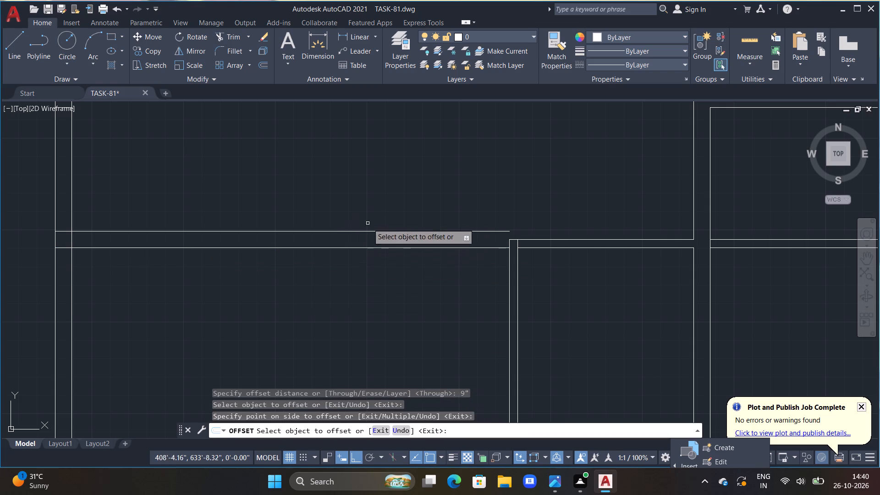
key(Escape)
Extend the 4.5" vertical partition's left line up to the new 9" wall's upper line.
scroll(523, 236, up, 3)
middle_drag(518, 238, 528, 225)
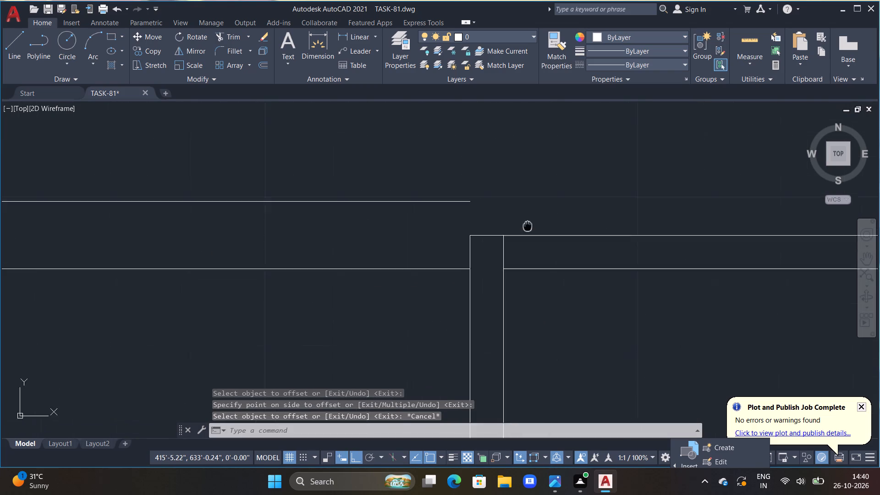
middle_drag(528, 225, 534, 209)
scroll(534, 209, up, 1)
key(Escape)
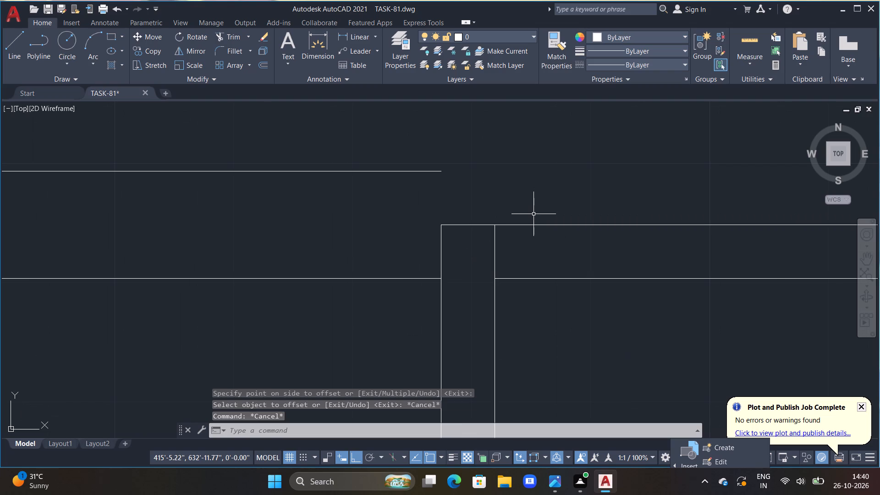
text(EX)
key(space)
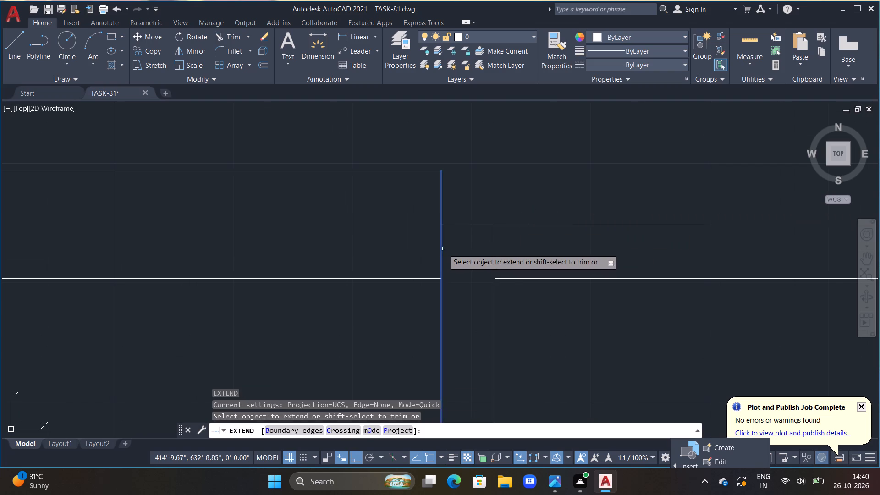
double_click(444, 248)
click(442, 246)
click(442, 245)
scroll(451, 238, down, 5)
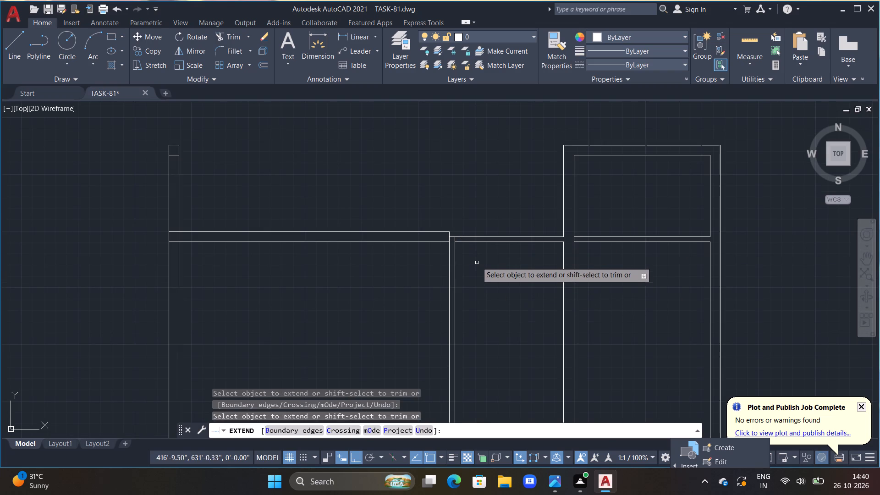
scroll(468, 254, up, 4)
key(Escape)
Trim both lines of the 4.5" vertical partition where they cross the horizontal partition's thickness.
key(Escape)
text(TR)
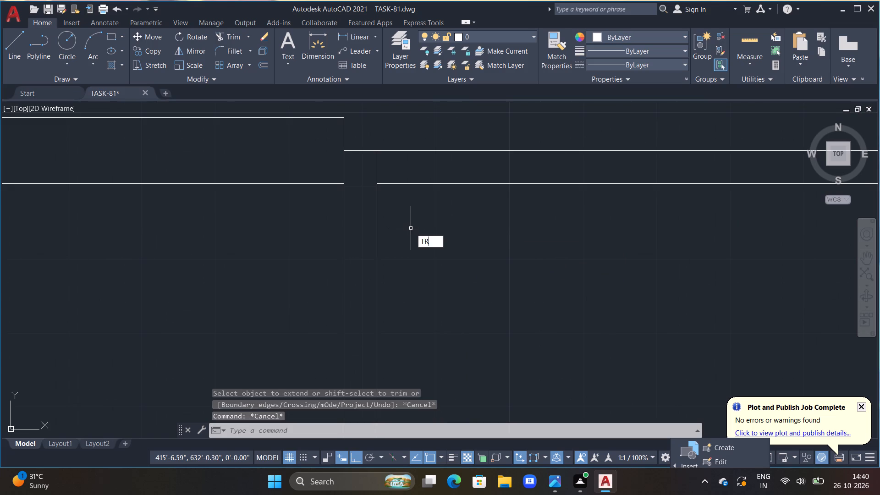
key(space)
drag(339, 165, 363, 168)
drag(373, 169, 378, 169)
click(387, 168)
scroll(390, 167, down, 3)
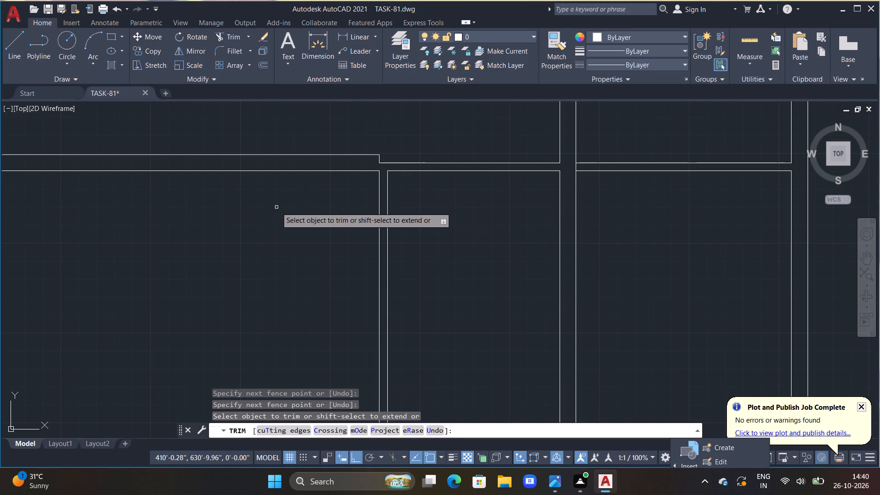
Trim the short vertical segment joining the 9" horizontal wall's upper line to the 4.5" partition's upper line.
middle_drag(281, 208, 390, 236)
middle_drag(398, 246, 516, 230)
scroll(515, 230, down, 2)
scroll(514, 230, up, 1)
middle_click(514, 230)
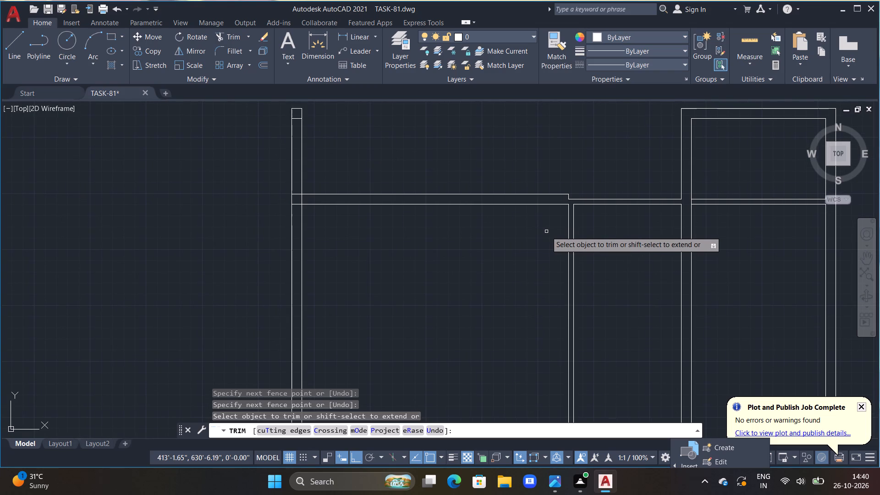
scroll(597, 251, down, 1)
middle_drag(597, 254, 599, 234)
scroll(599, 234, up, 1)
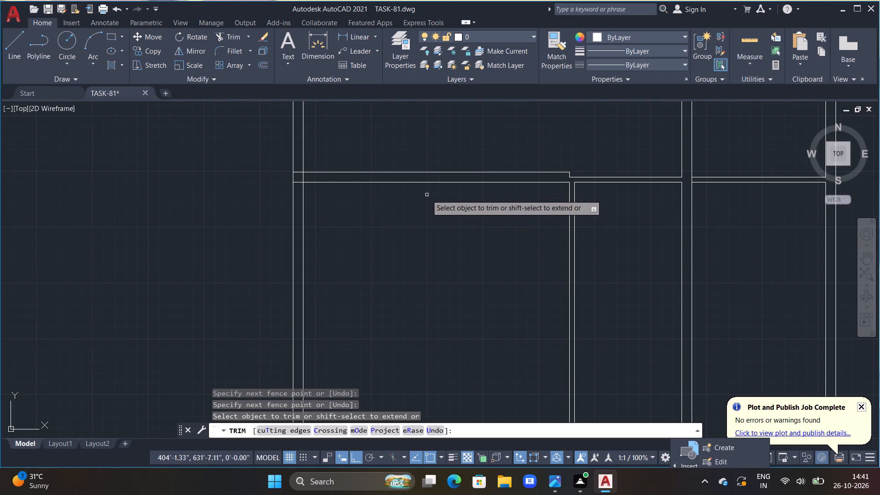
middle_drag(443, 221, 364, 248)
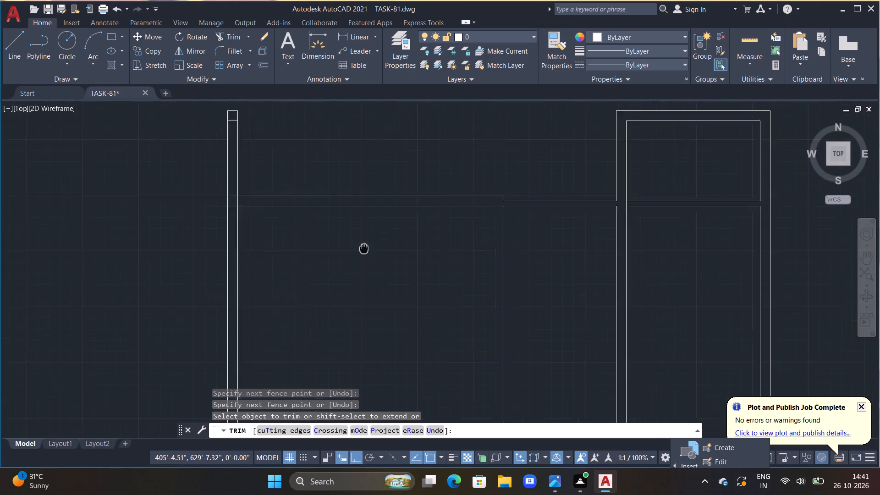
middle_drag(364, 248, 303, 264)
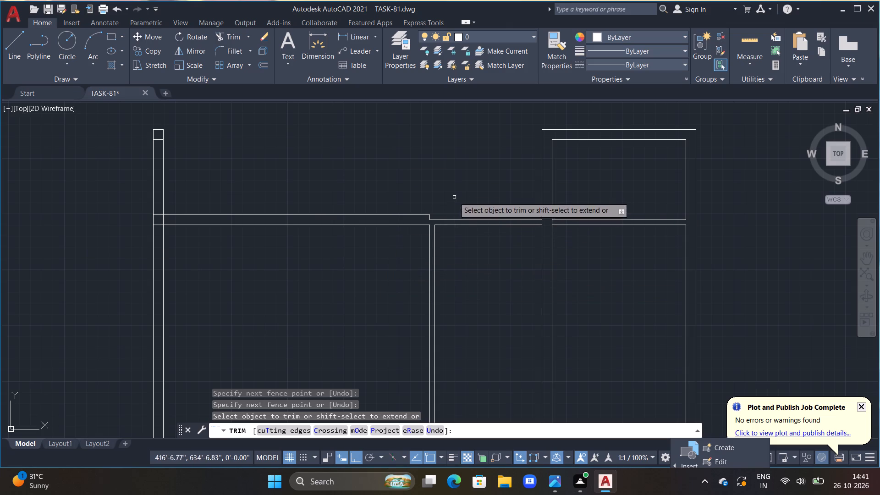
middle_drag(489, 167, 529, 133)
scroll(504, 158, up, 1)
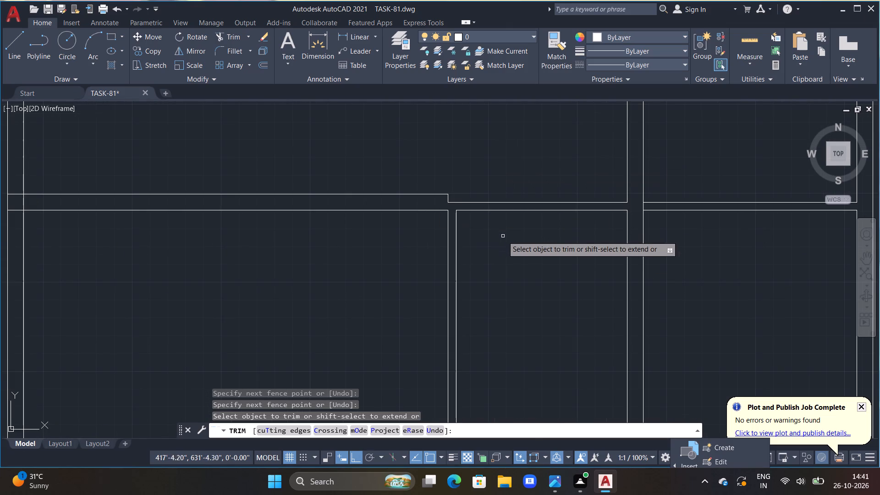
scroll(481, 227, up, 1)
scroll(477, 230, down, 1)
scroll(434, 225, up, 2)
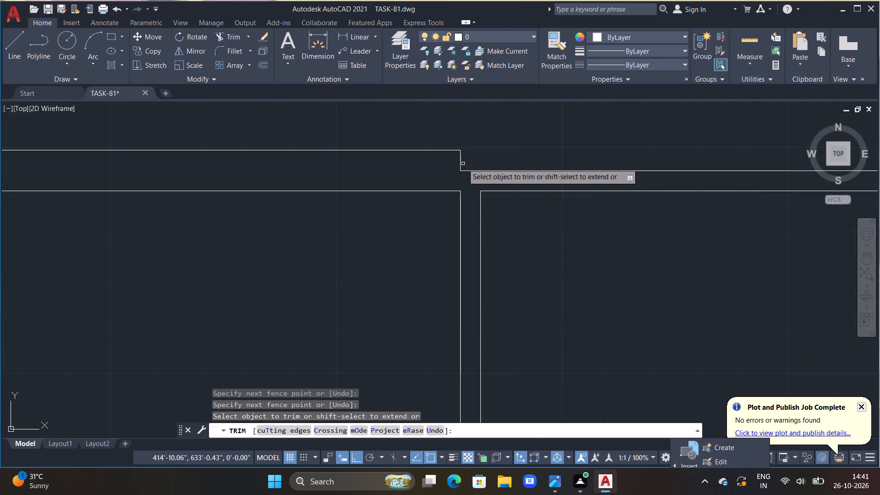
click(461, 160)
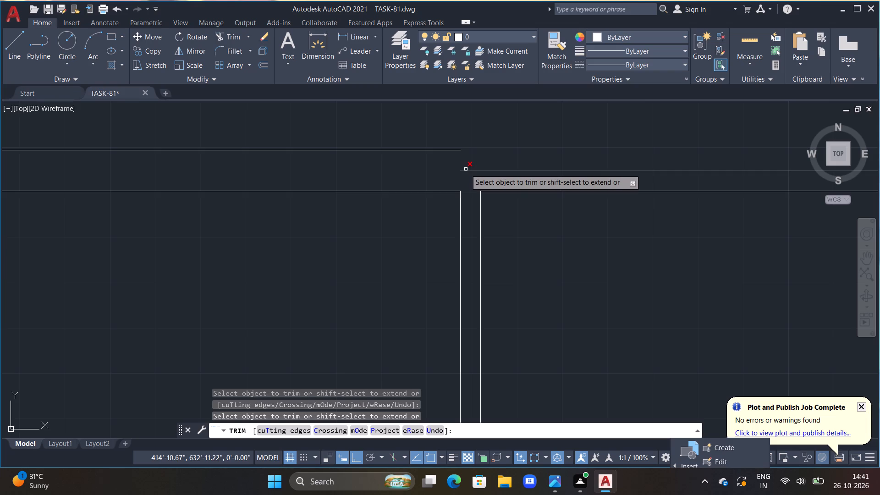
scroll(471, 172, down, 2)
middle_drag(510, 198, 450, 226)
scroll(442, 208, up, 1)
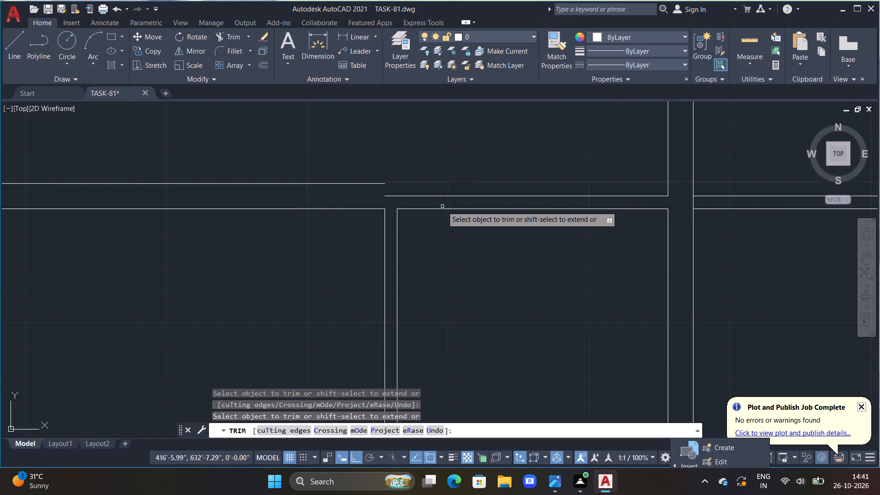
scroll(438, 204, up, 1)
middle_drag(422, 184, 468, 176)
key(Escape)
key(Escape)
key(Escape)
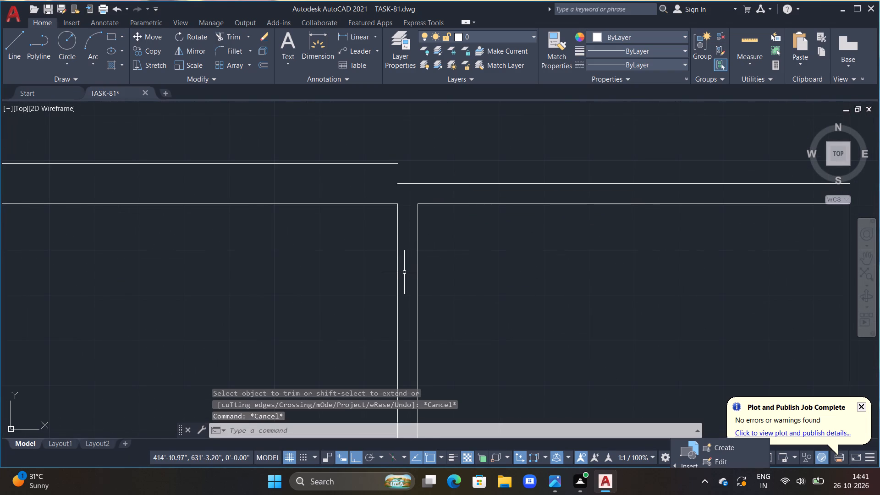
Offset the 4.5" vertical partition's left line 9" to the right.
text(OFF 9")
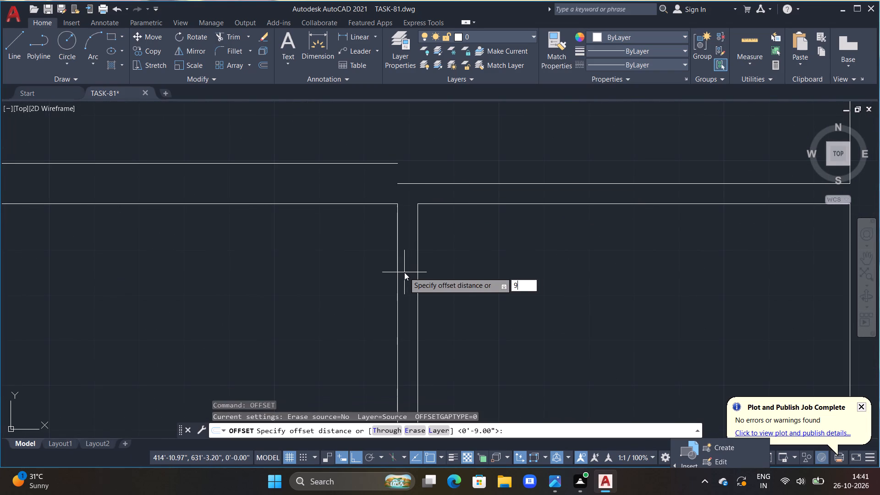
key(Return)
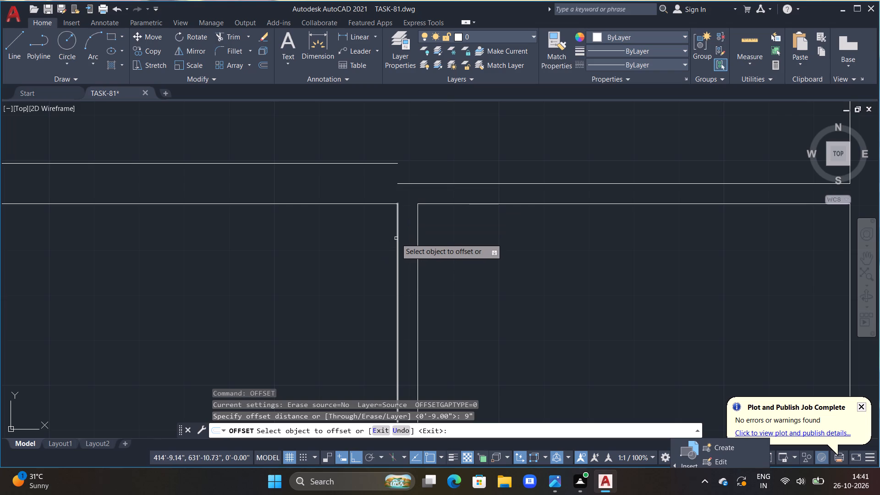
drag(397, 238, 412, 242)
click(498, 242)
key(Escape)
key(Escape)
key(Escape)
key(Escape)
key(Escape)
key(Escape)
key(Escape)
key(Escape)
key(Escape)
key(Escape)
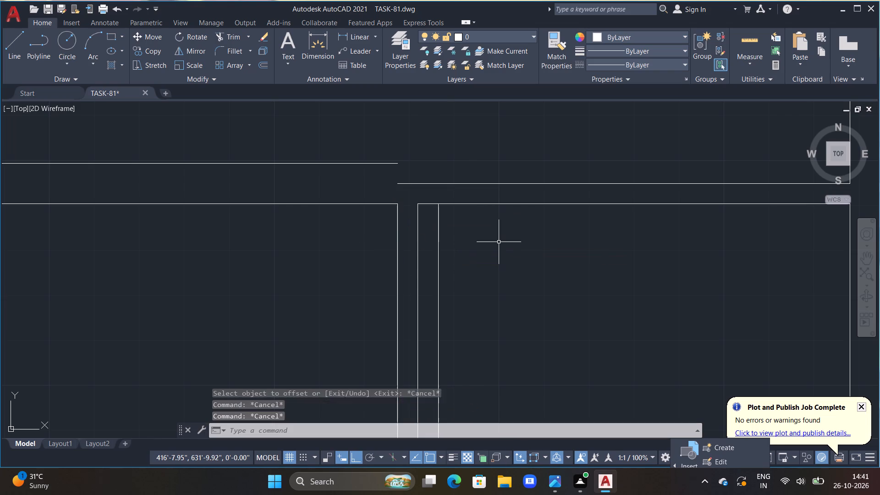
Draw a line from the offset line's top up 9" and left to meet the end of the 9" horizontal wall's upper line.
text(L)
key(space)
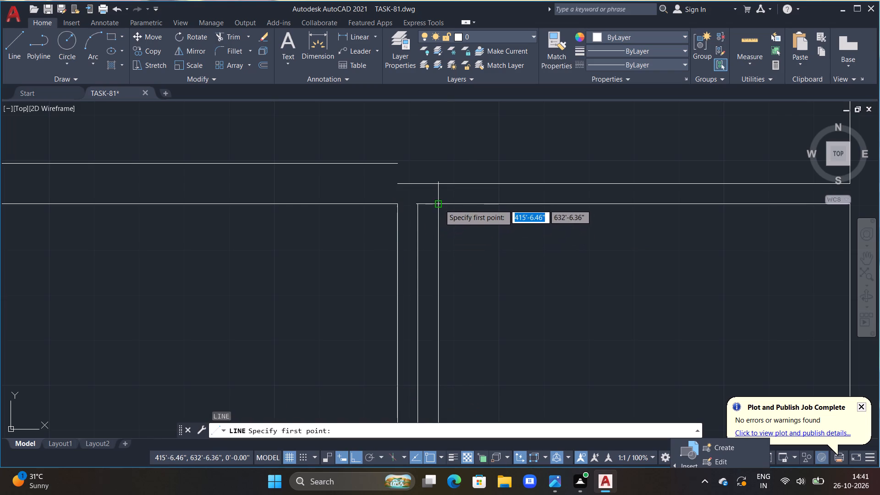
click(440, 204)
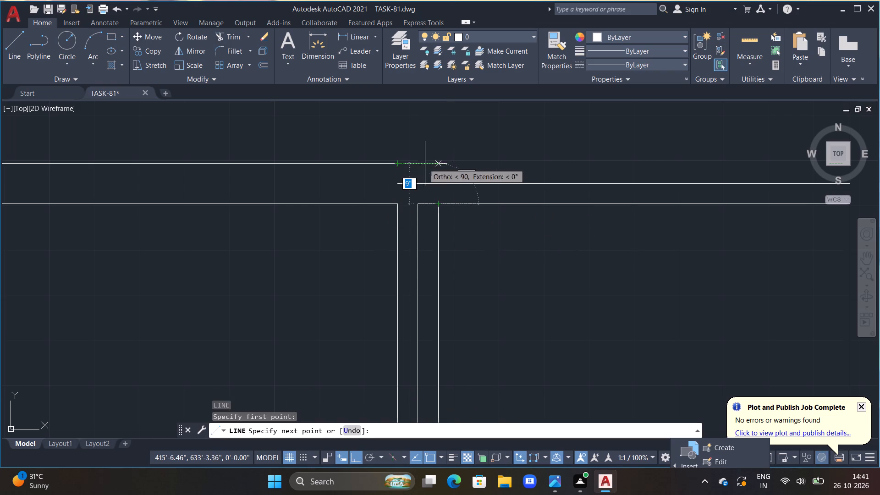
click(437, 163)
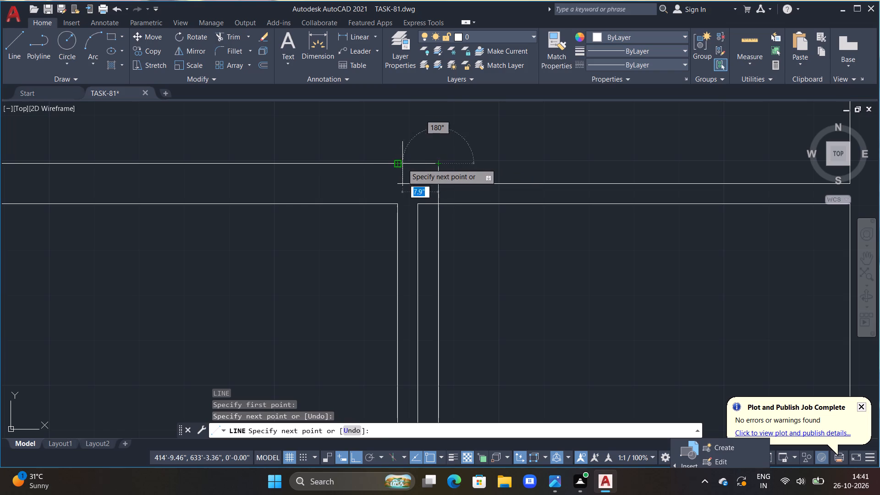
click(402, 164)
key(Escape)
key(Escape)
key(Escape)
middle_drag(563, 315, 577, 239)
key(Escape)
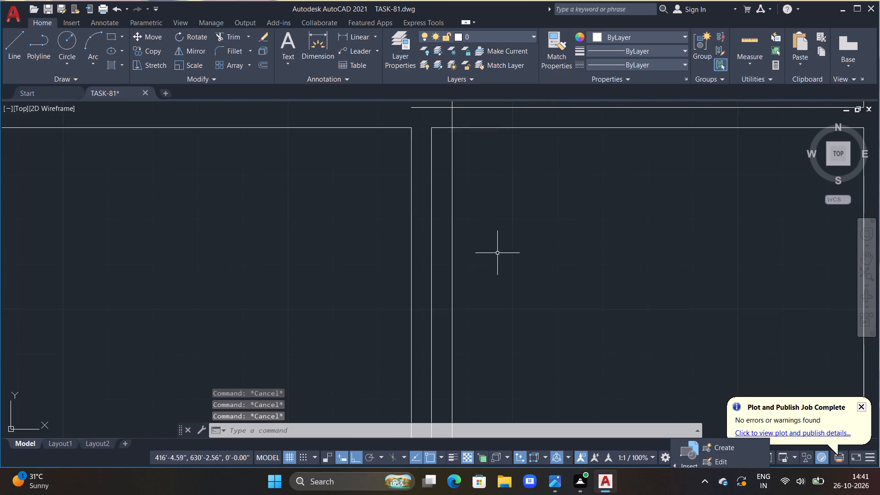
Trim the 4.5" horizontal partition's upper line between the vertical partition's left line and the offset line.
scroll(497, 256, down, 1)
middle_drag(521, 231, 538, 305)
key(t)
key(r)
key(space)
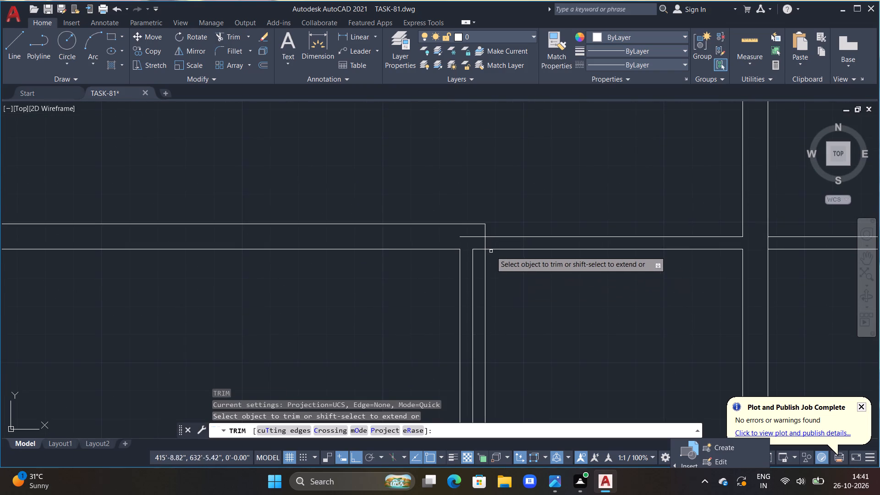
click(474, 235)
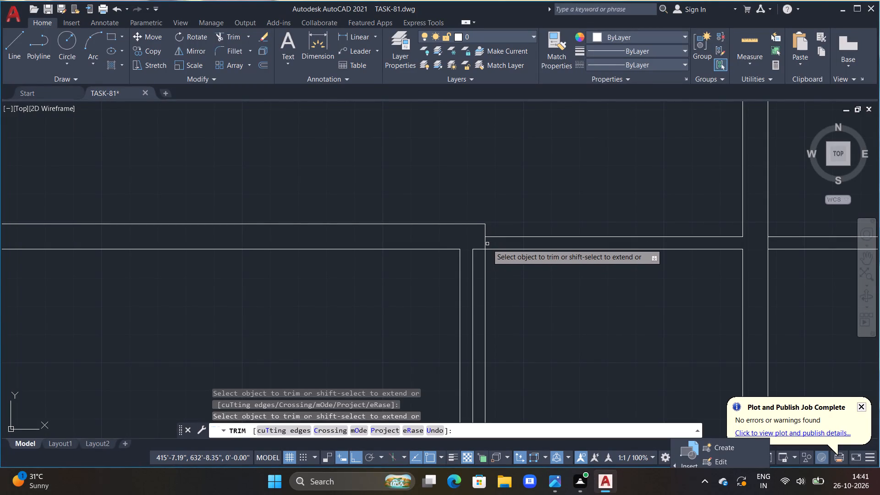
Trim away both lines of the 9" horizontal wall between the left outer wall and the 4.5" vertical partition.
scroll(510, 260, down, 1)
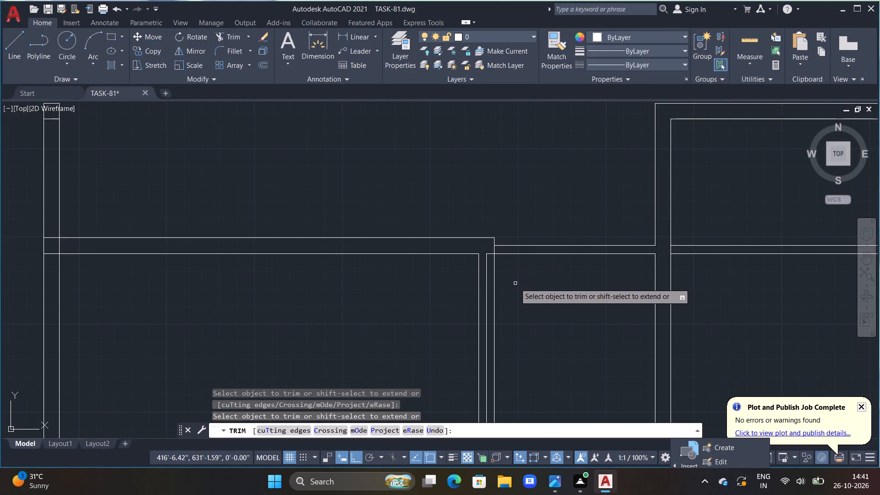
middle_drag(516, 283, 495, 245)
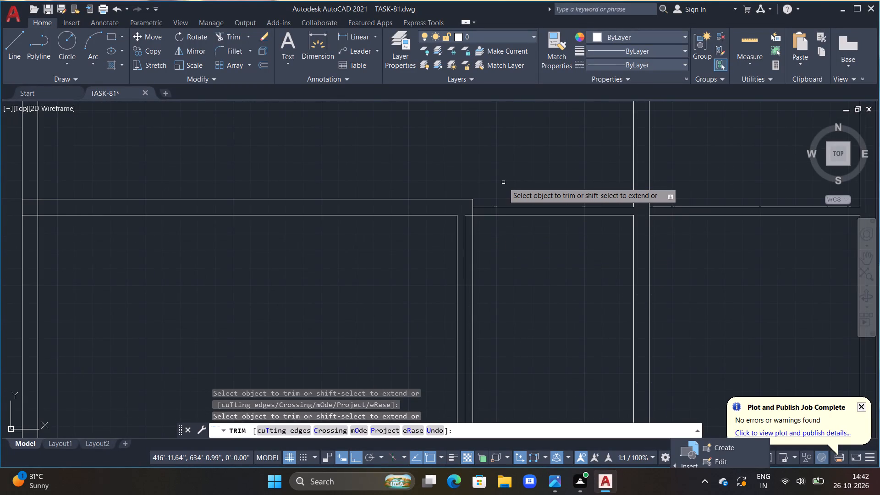
drag(424, 182, 406, 251)
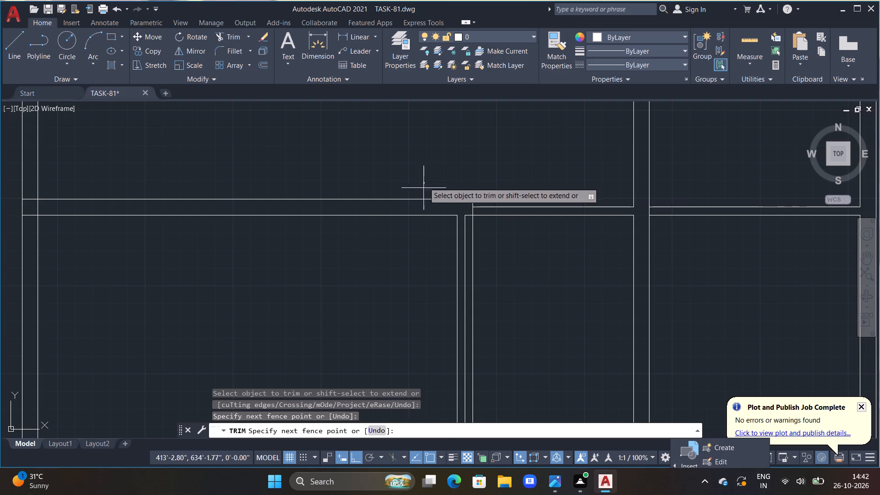
drag(406, 251, 383, 290)
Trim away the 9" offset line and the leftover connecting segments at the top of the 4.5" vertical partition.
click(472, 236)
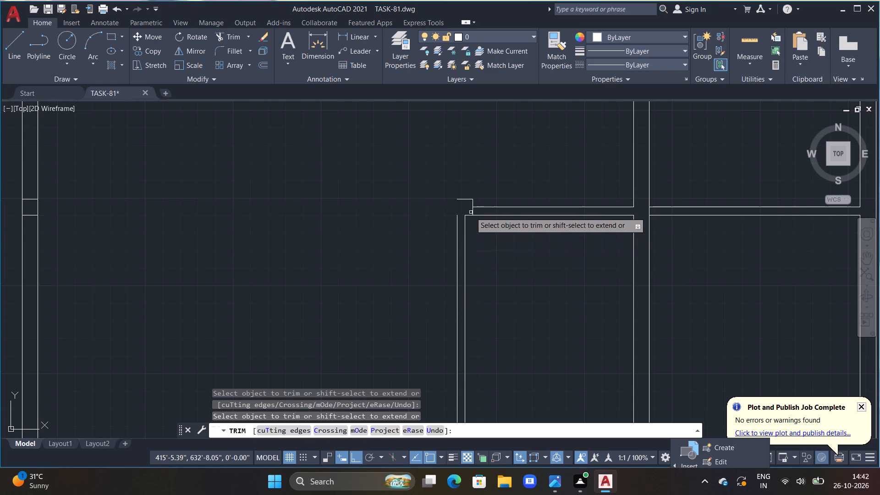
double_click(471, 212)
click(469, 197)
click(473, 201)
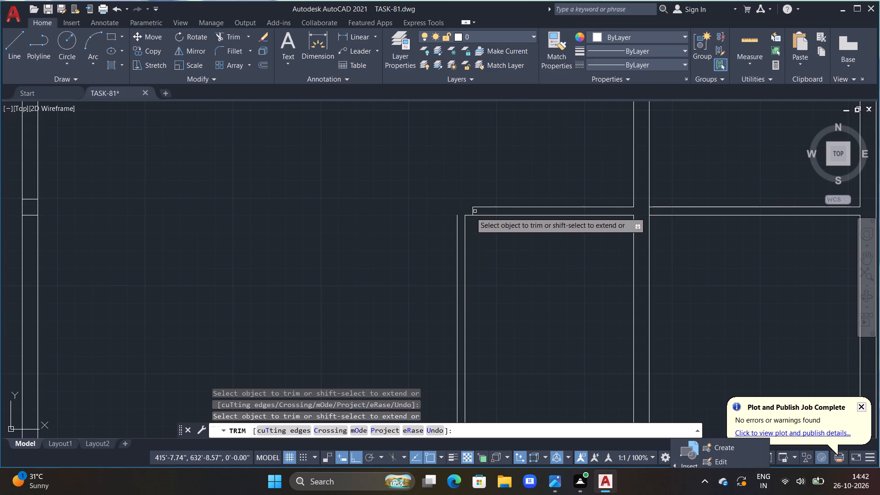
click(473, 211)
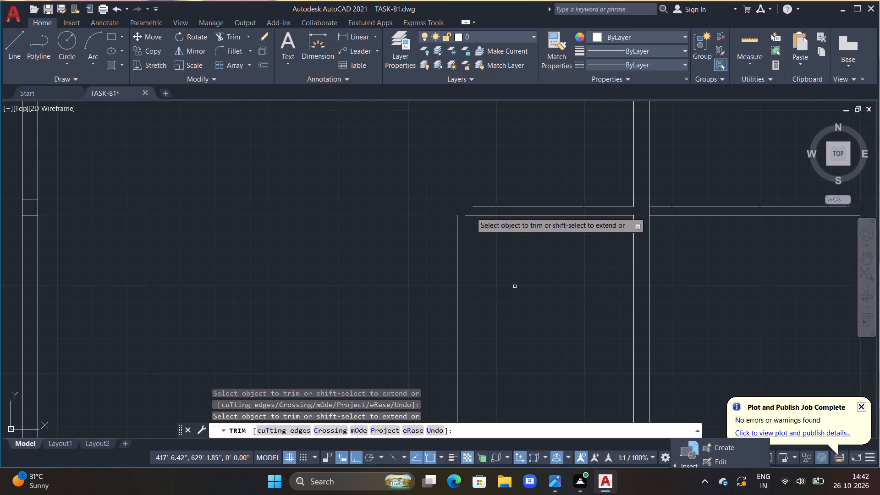
Examine the whole plan and the open corner where the 4.5" vertical and horizontal partitions meet.
middle_click(526, 264)
scroll(470, 258, down, 3)
middle_drag(489, 282, 500, 261)
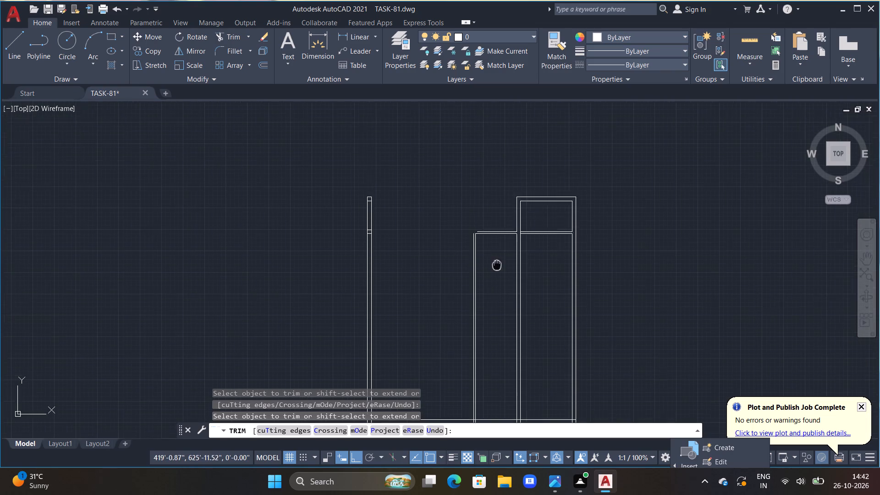
middle_drag(500, 261, 505, 256)
middle_drag(511, 249, 479, 248)
middle_drag(420, 254, 486, 226)
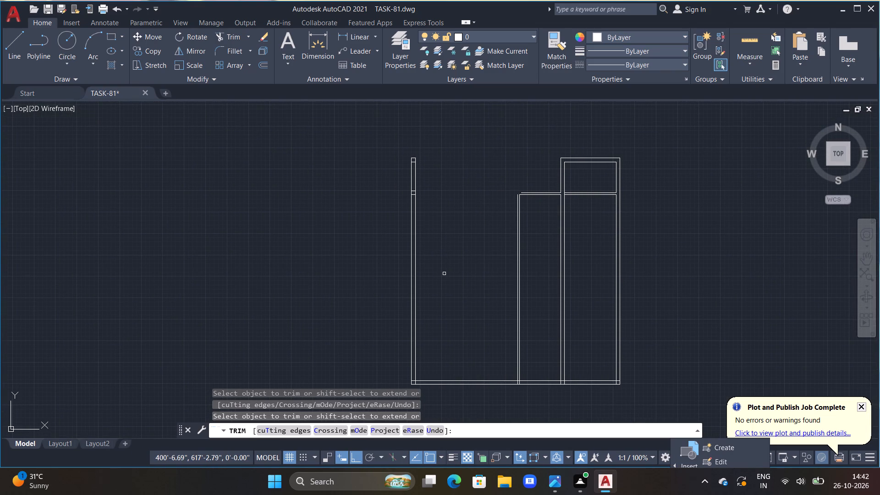
middle_drag(443, 273, 424, 260)
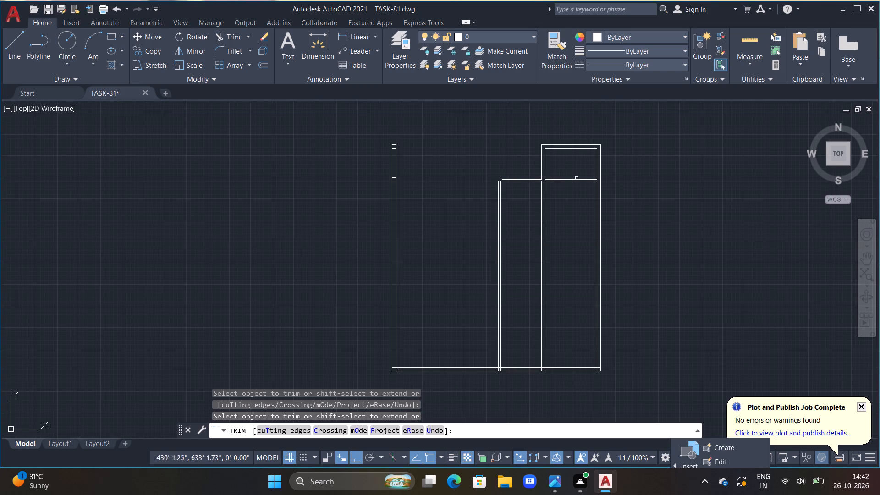
middle_drag(524, 189, 548, 185)
scroll(531, 182, up, 2)
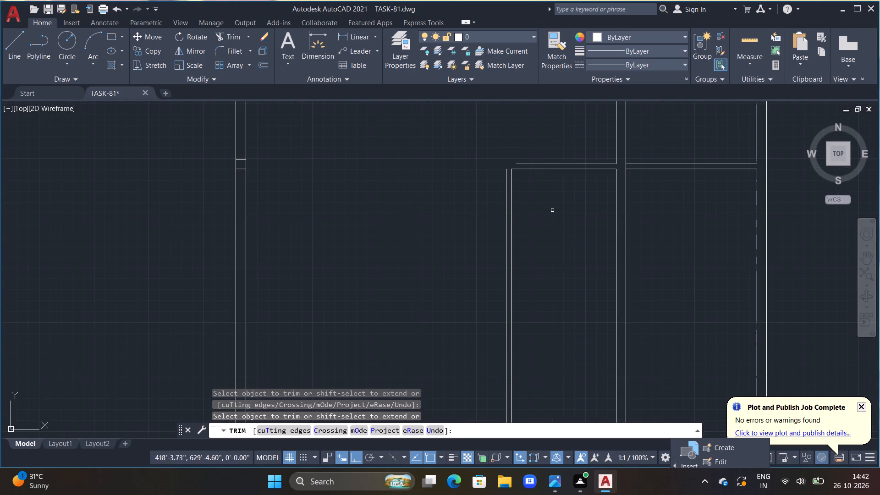
middle_drag(556, 234, 555, 216)
middle_drag(544, 208, 554, 224)
scroll(537, 175, up, 1)
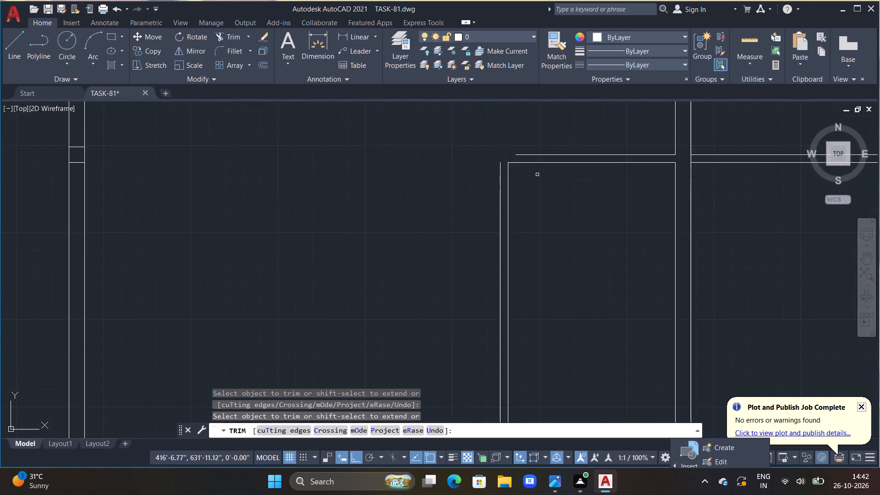
scroll(537, 175, up, 1)
middle_drag(560, 198, 609, 236)
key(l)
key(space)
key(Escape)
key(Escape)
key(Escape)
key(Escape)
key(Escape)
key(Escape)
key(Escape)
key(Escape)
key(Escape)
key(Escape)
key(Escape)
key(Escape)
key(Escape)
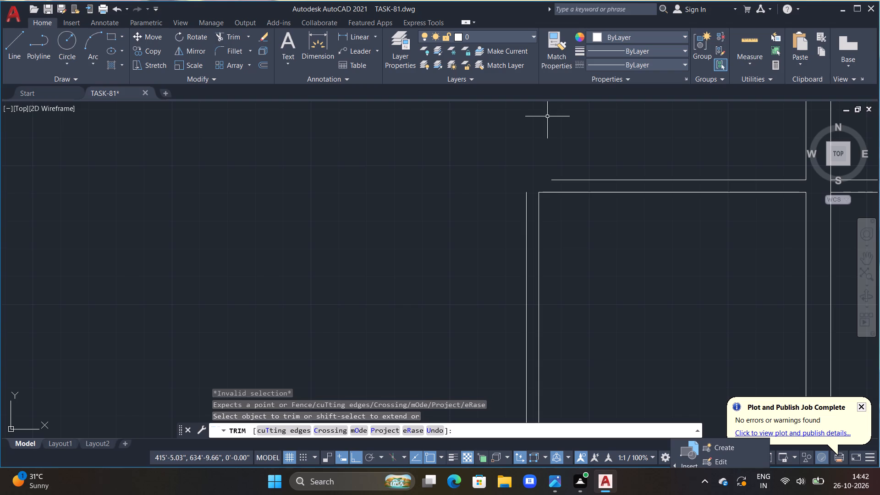
Close the outer corner of the 4.5" partitions with lines joining the horizontal partition's upper line to the vertical partition's left line.
text(L)
key(space)
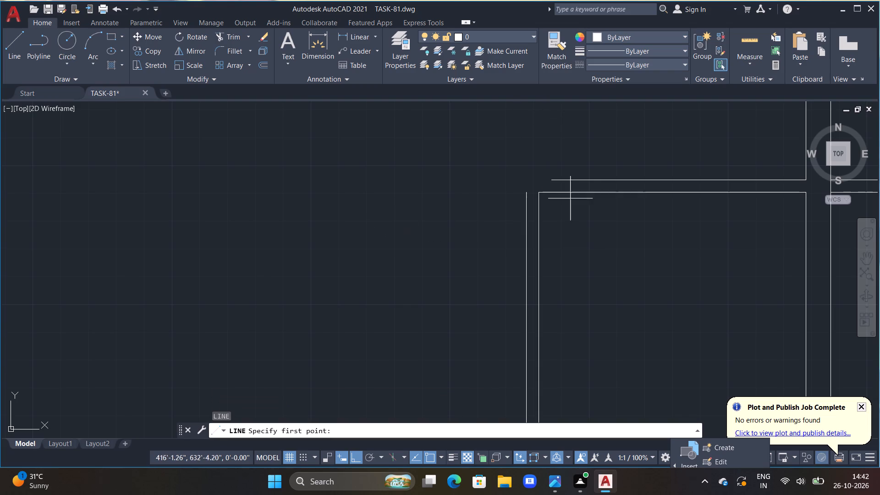
drag(548, 181, 542, 183)
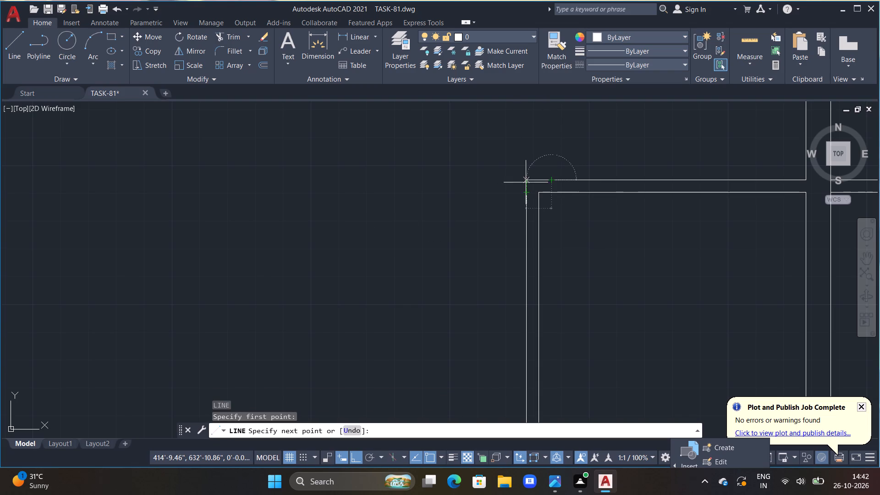
click(526, 180)
click(524, 195)
key(Escape)
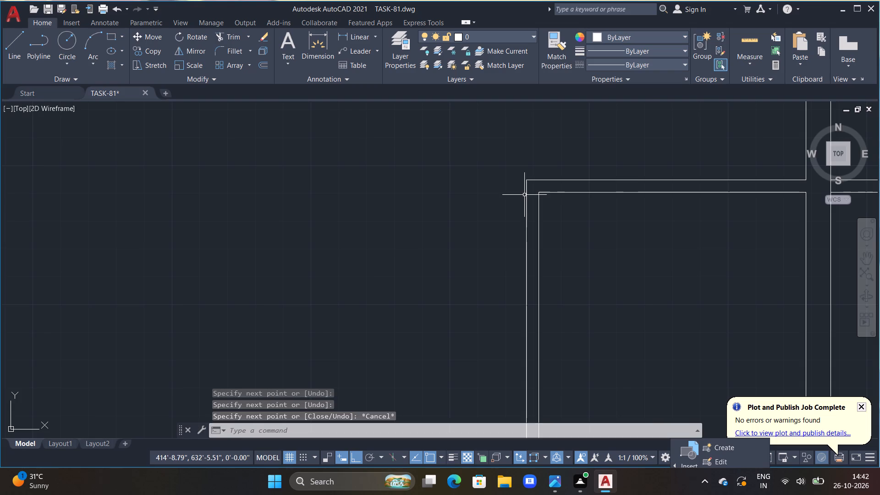
Erase the lower of the two short cross-lines left midway inside the left outer wall.
scroll(524, 200, down, 1)
middle_drag(595, 222, 594, 224)
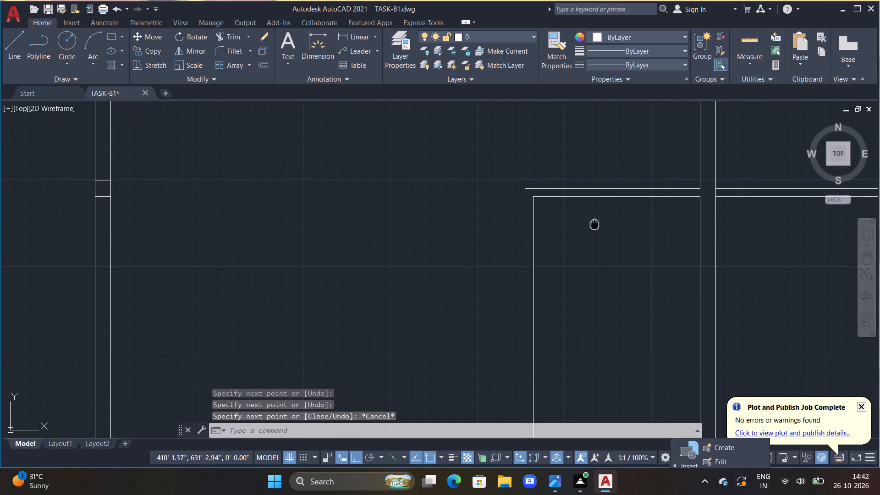
middle_drag(594, 224, 576, 226)
scroll(520, 192, up, 2)
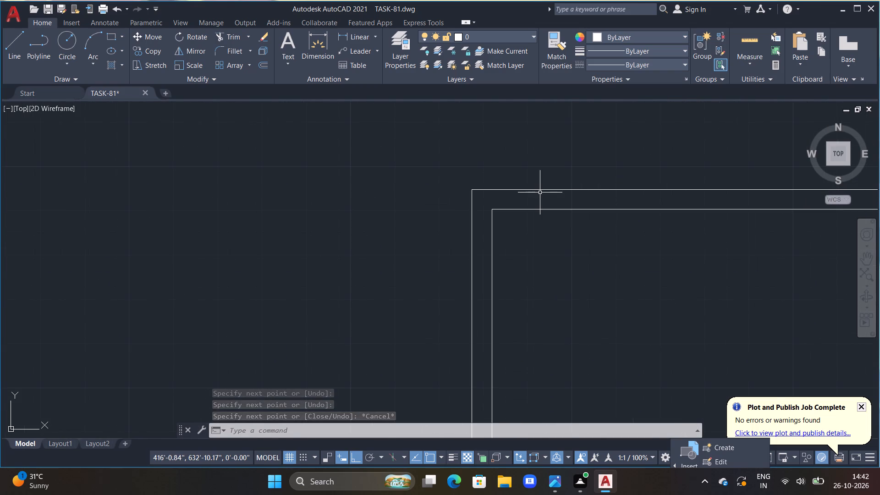
middle_drag(540, 192, 475, 243)
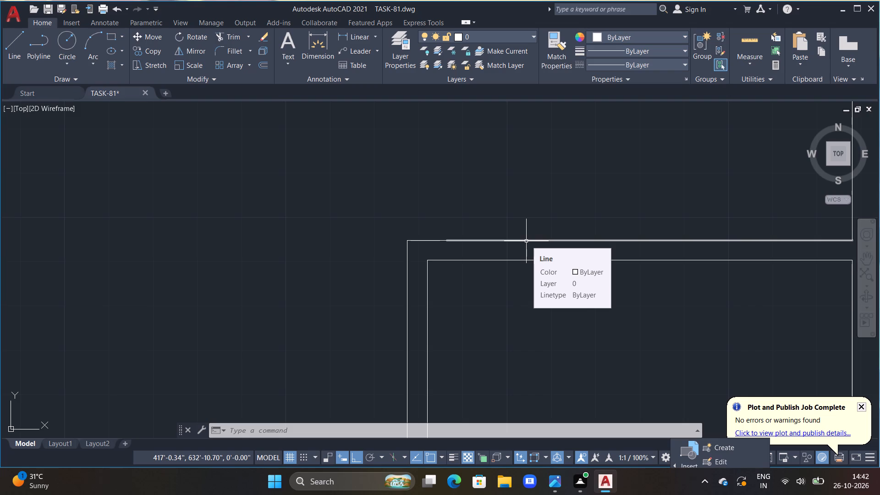
scroll(500, 154, down, 2)
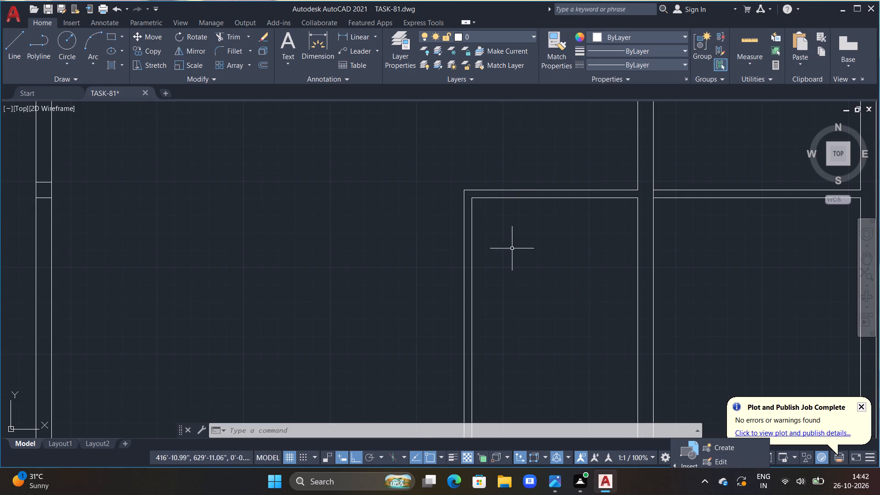
middle_drag(530, 202, 484, 315)
middle_drag(441, 286, 475, 223)
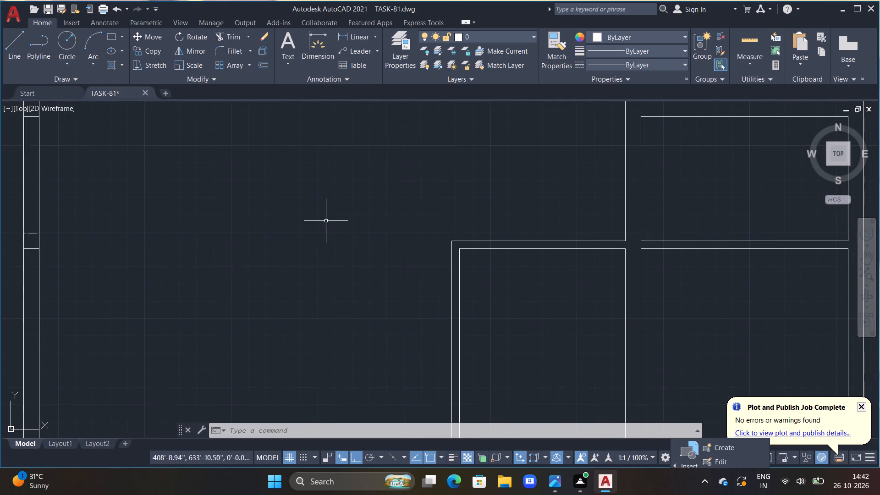
middle_drag(329, 226, 377, 238)
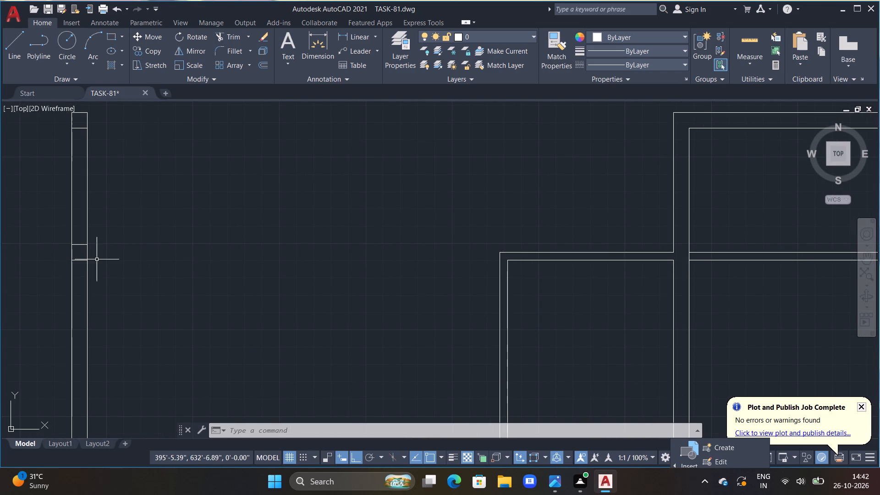
click(82, 262)
click(84, 258)
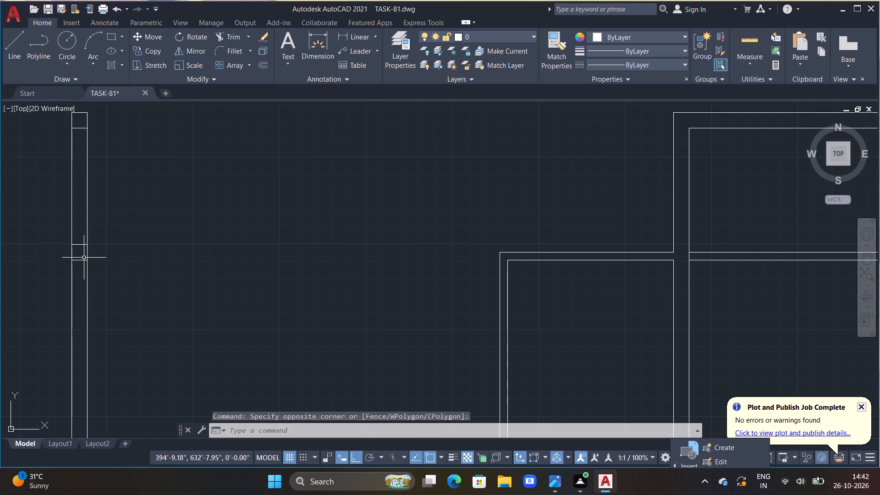
click(80, 258)
click(81, 263)
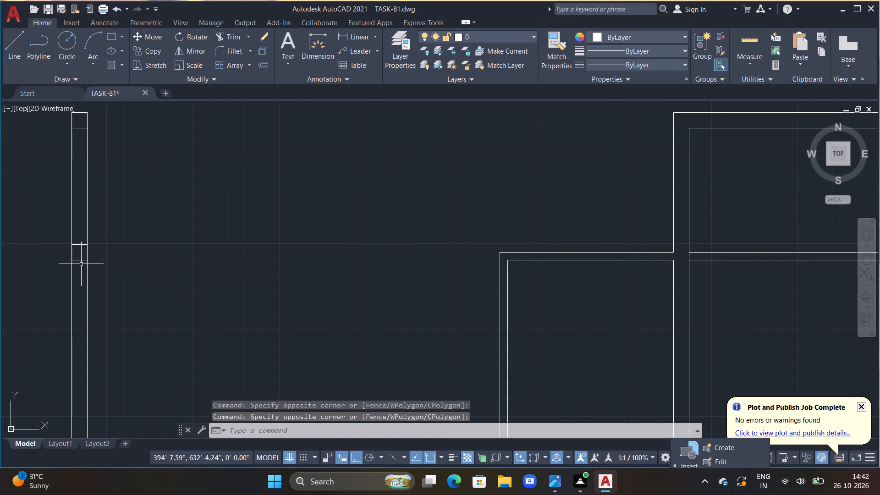
click(81, 261)
key(Delete)
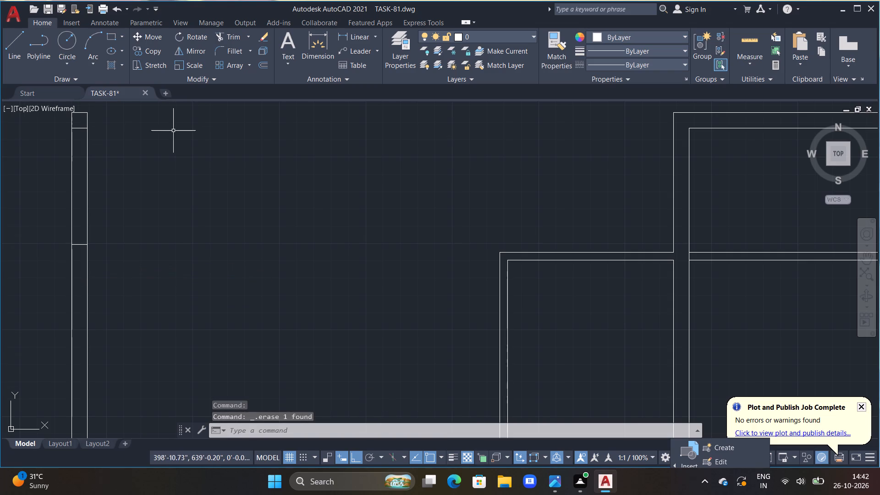
Erase the short cross-line just below the top end of the left outer wall.
scroll(175, 135, down, 1)
middle_drag(180, 152, 210, 283)
scroll(149, 274, up, 1)
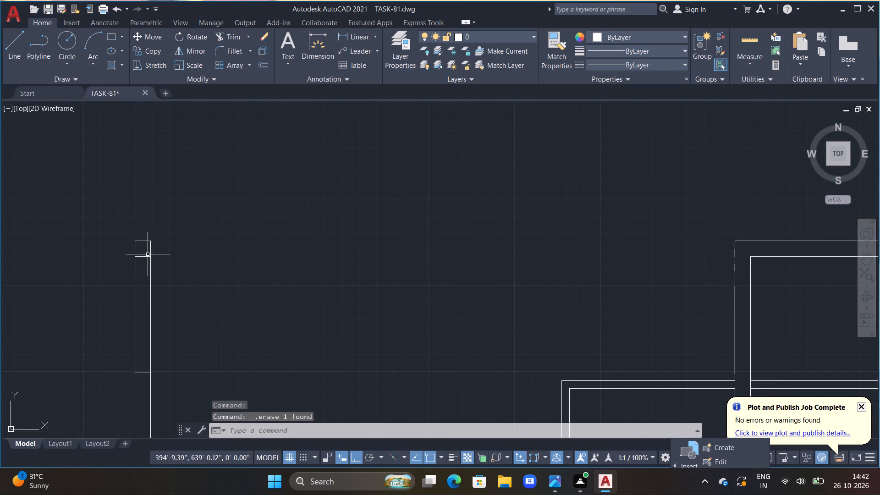
click(144, 256)
key(Delete)
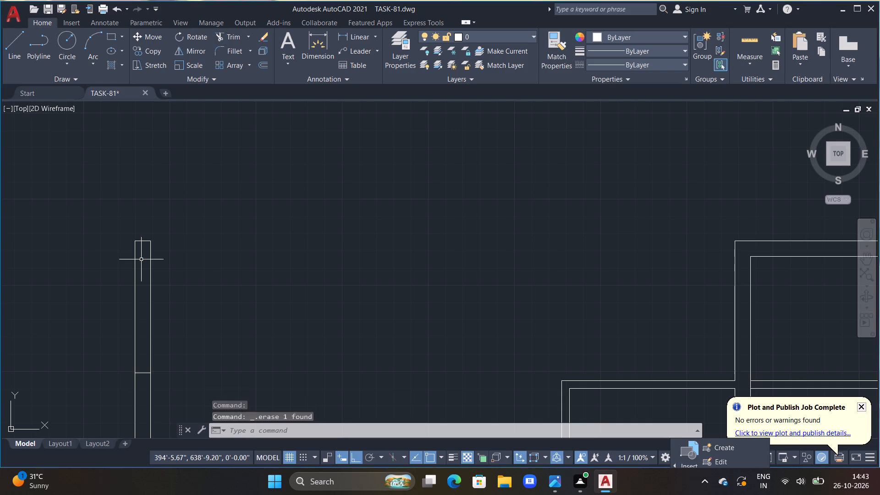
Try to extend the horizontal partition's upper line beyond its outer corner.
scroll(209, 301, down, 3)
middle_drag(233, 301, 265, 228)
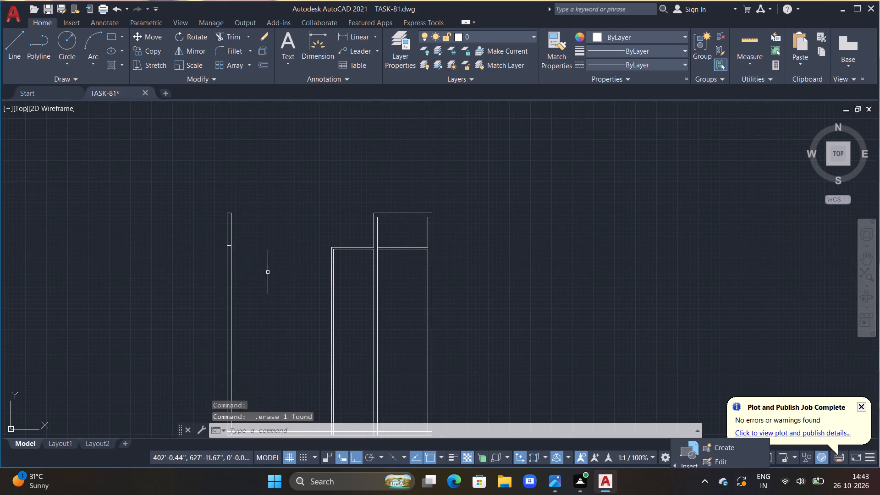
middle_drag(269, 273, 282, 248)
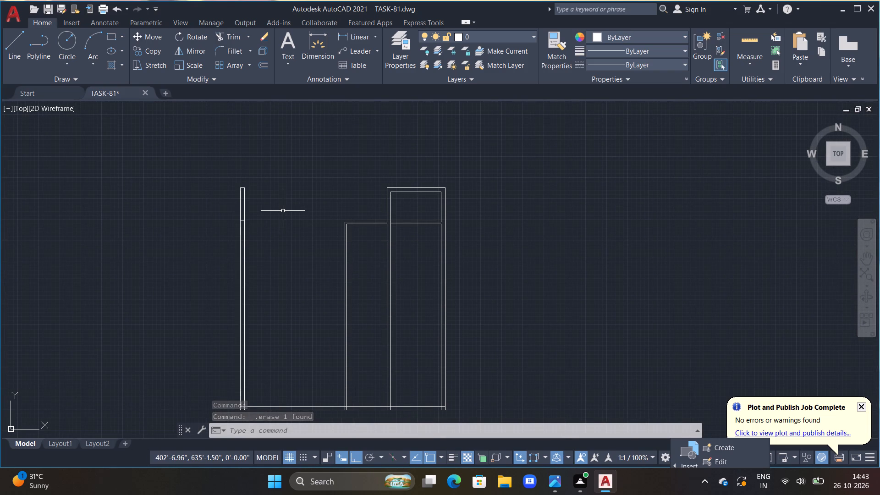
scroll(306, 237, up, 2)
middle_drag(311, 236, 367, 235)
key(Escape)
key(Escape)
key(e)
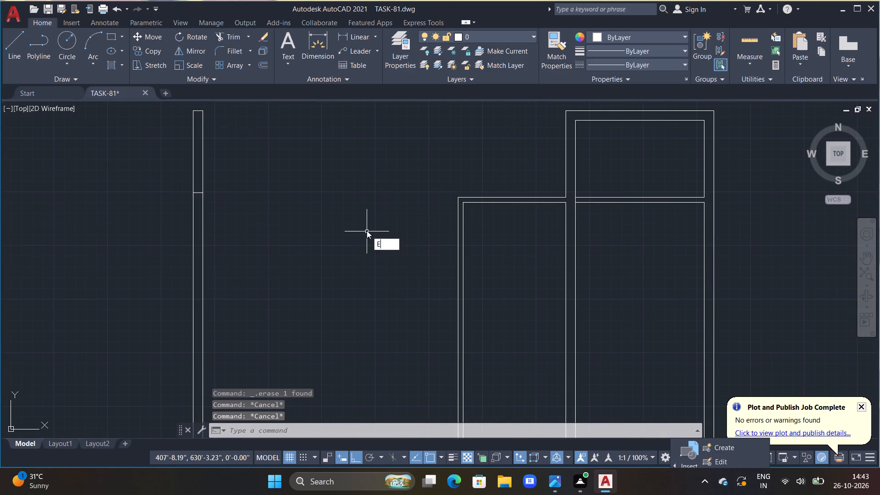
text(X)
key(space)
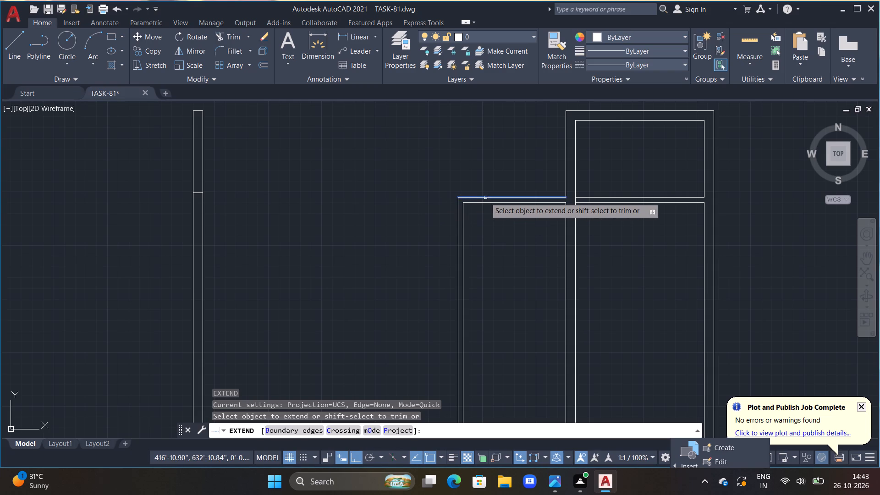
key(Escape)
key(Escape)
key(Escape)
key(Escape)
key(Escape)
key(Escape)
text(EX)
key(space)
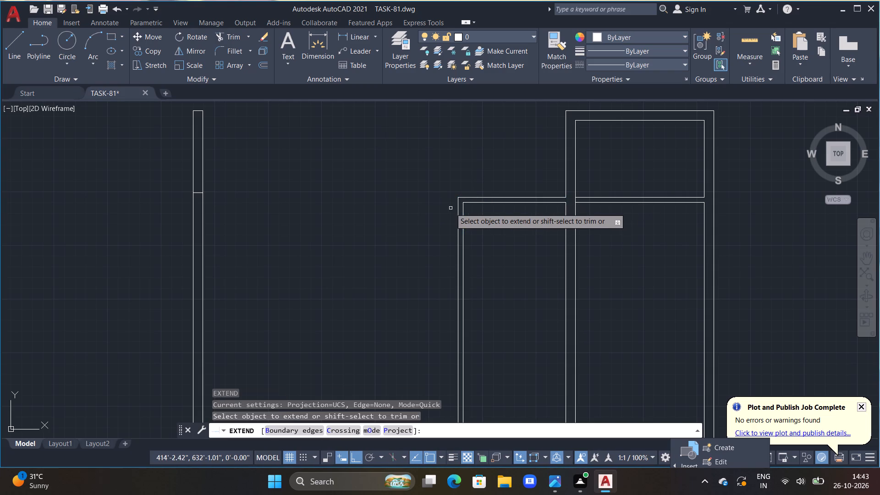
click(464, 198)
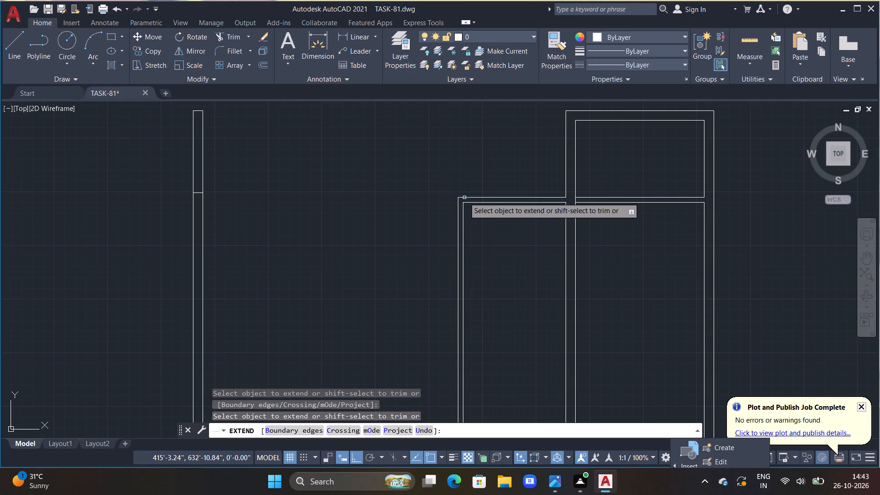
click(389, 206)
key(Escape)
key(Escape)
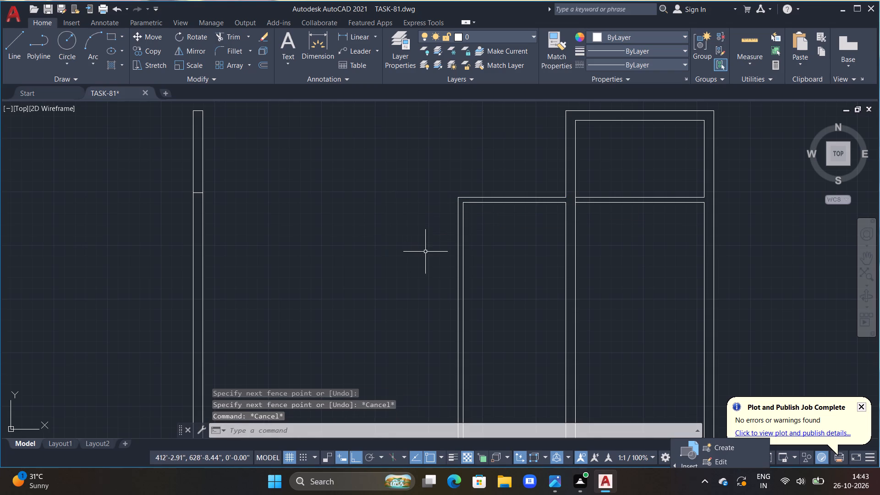
Erase both segments forming the upper line of the 4.5" horizontal partition between the vertical partition and the central wall.
middle_drag(419, 246, 381, 263)
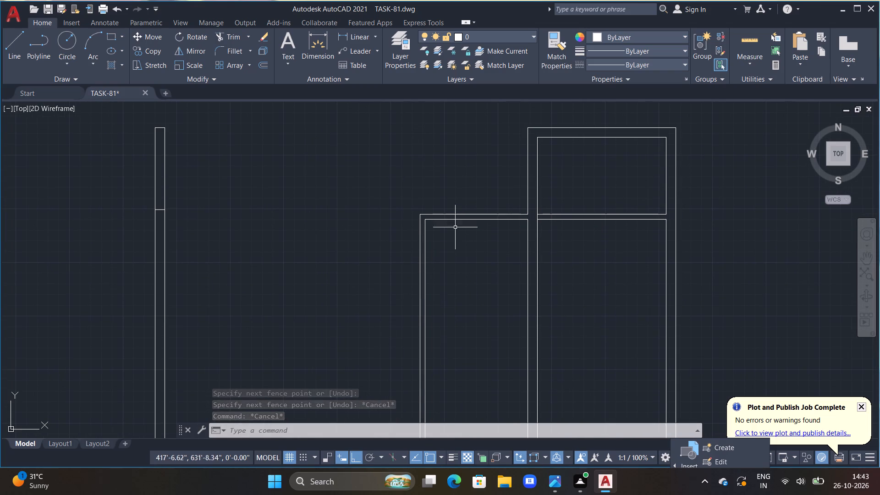
scroll(456, 207, up, 1)
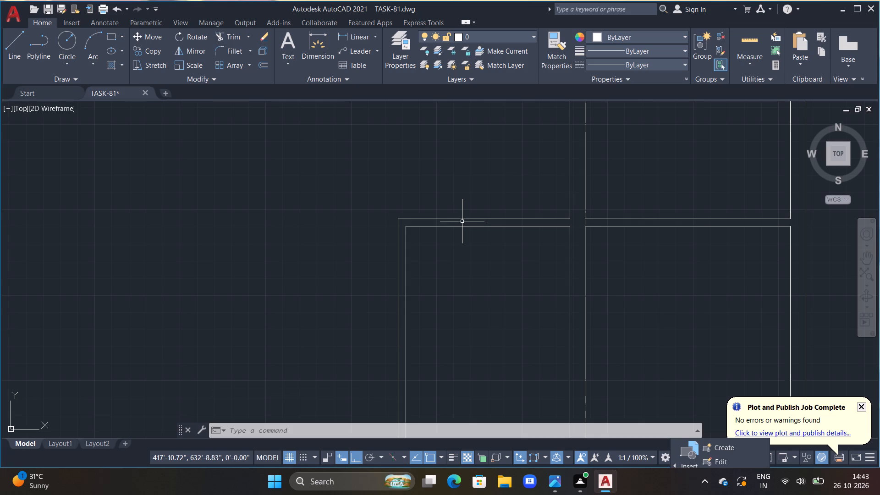
click(462, 220)
key(Delete)
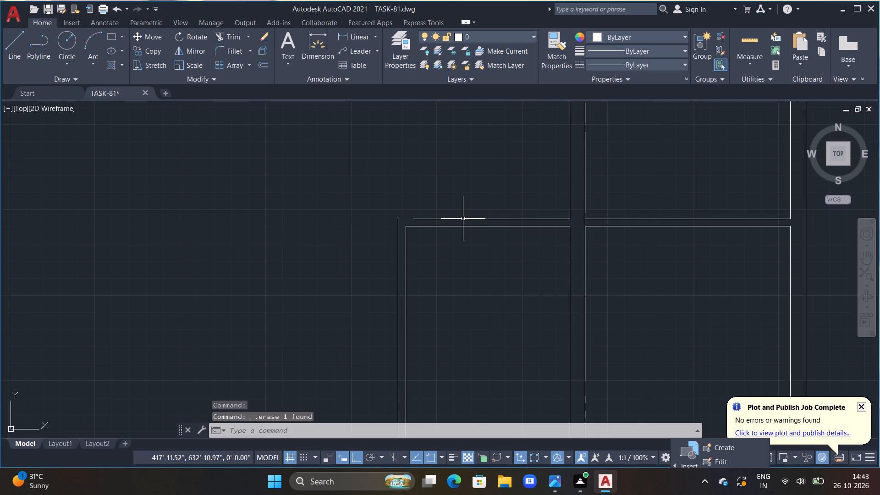
double_click(509, 220)
key(Delete)
Offset the horizontal partition's remaining lower line 9" upward to form a 9" wall.
text(OFF 9")
key(Return)
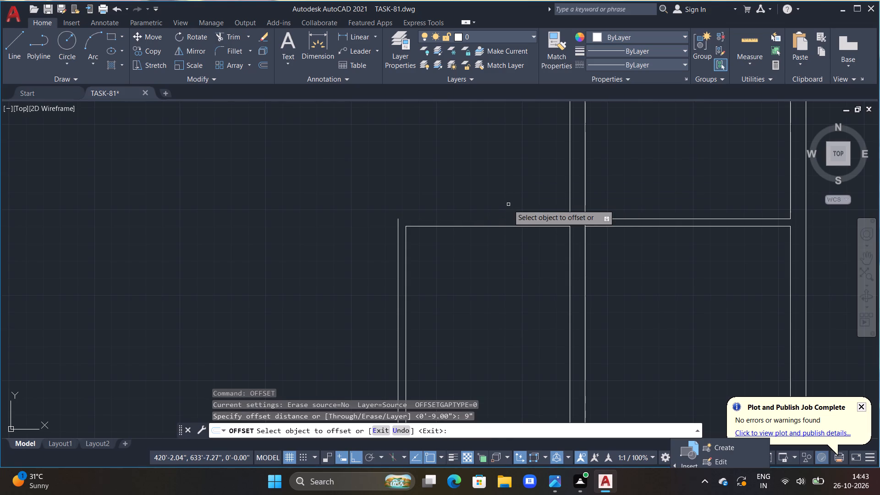
click(480, 225)
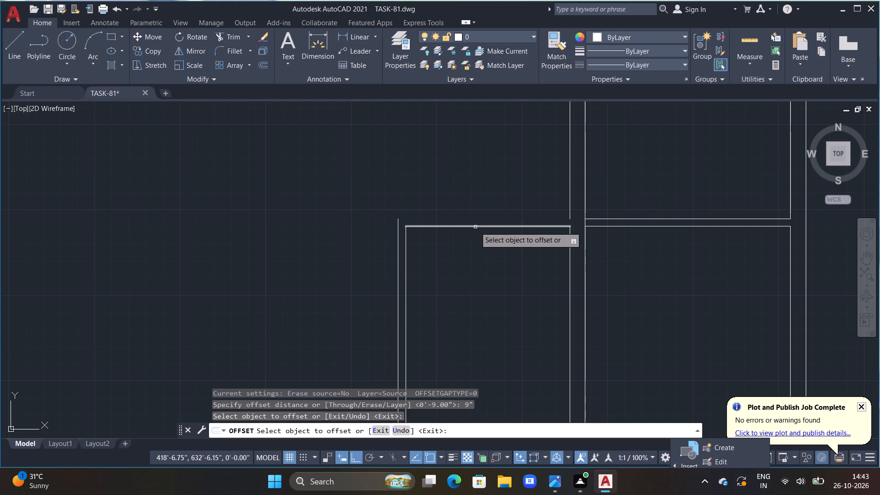
click(475, 227)
click(475, 197)
key(Escape)
key(Escape)
key(Escape)
key(Escape)
key(Escape)
key(Escape)
key(Escape)
key(Escape)
key(Escape)
key(Escape)
key(Escape)
key(Escape)
key(Escape)
Close the wall's outer corner with lines 4.5" up from the vertical partition's left line and across to the new upper line.
scroll(392, 223, up, 1)
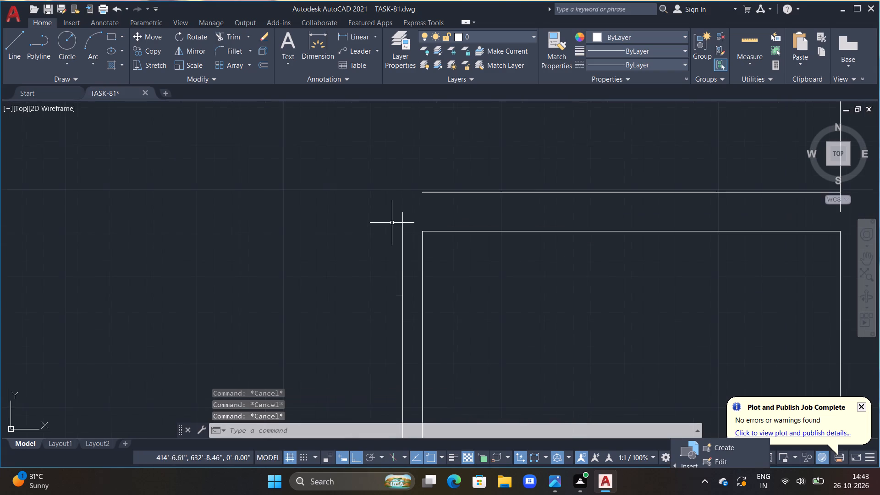
scroll(392, 223, up, 2)
text(L)
key(space)
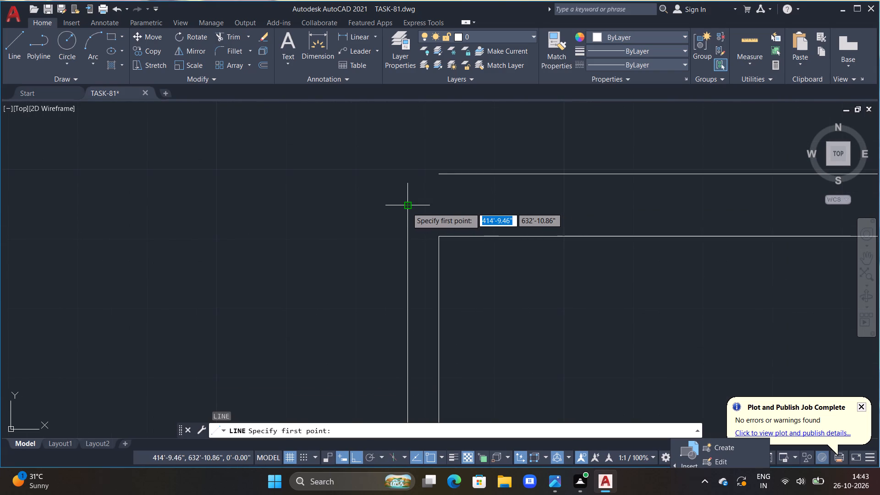
double_click(407, 208)
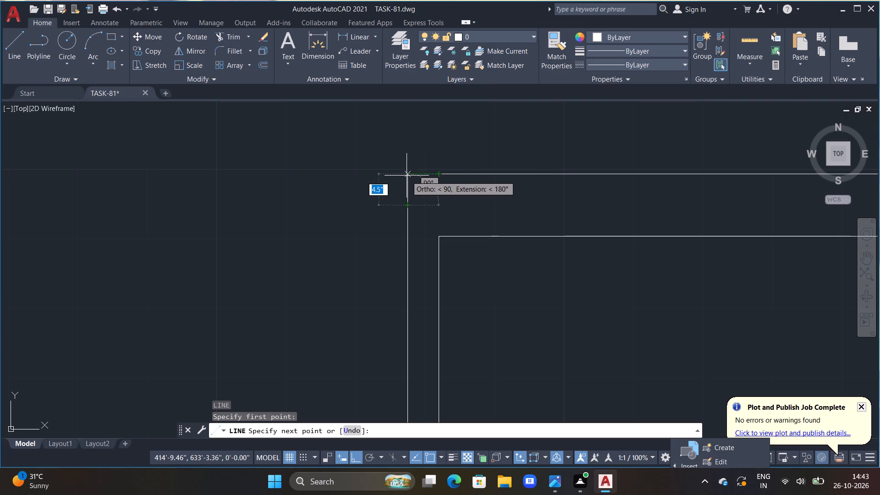
click(407, 175)
click(442, 174)
key(Escape)
Trim the stub of the central wall's left line that projects below the 9" horizontal wall's upper line.
scroll(462, 194, down, 3)
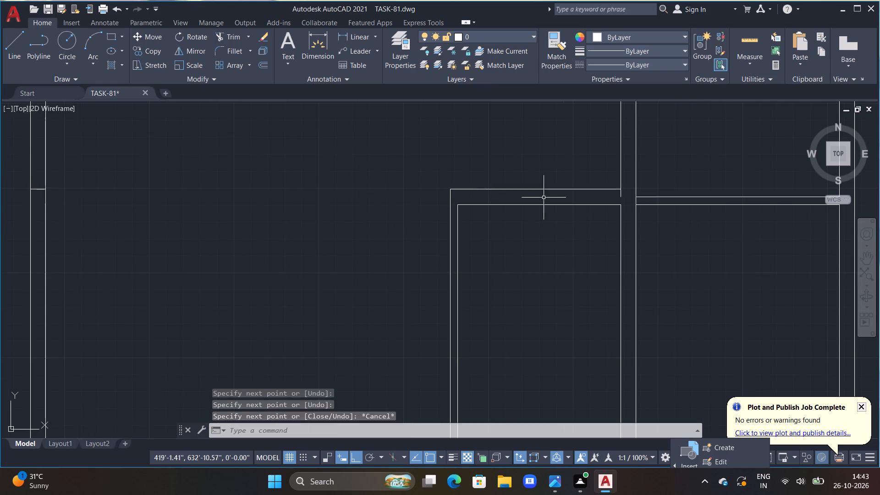
middle_drag(606, 197, 307, 197)
scroll(429, 187, up, 2)
middle_drag(312, 209, 583, 200)
key(t)
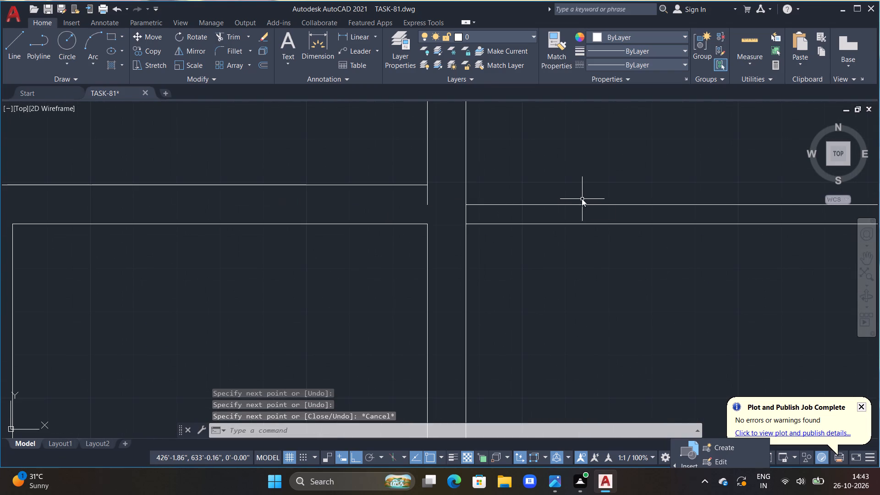
key(r)
key(space)
click(427, 197)
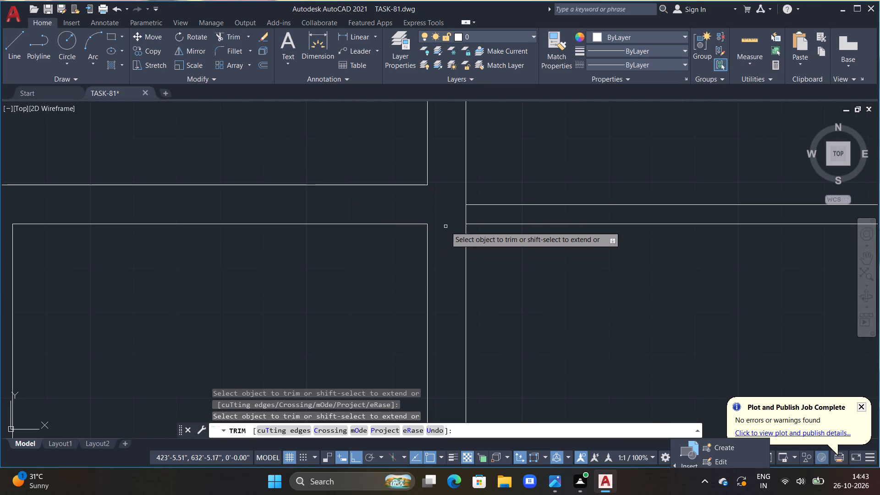
scroll(448, 221, down, 3)
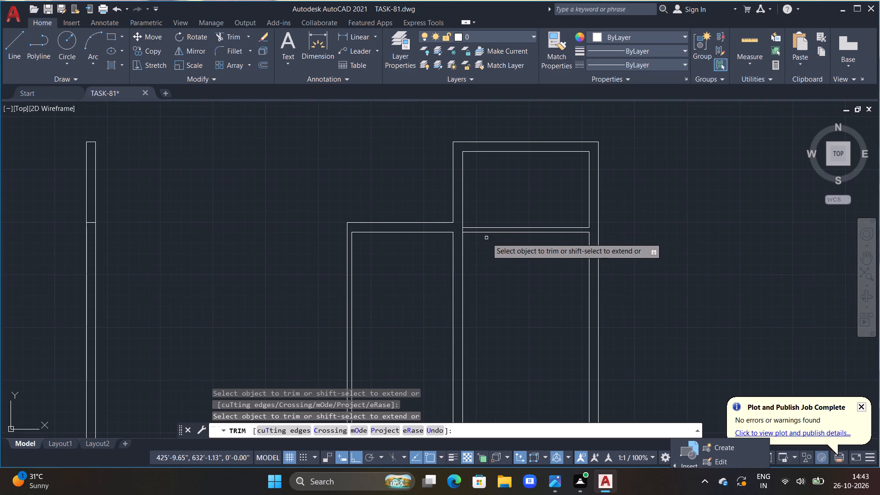
middle_drag(392, 265, 429, 259)
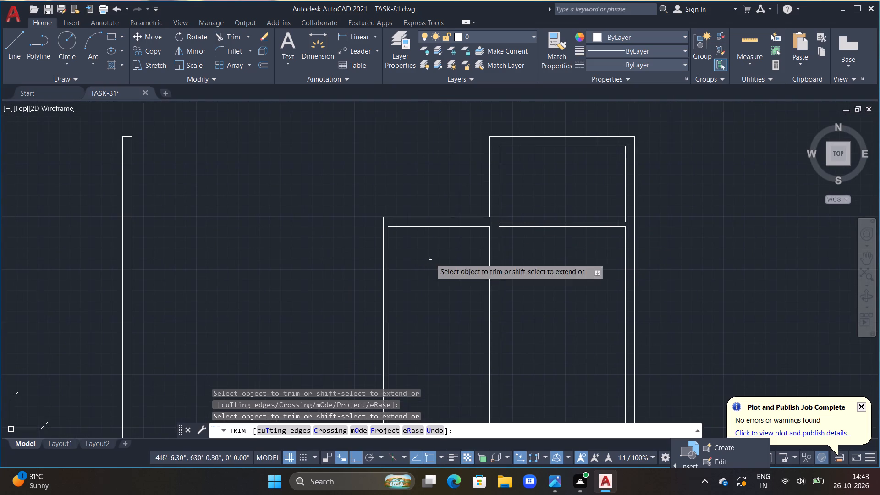
middle_drag(288, 256, 364, 258)
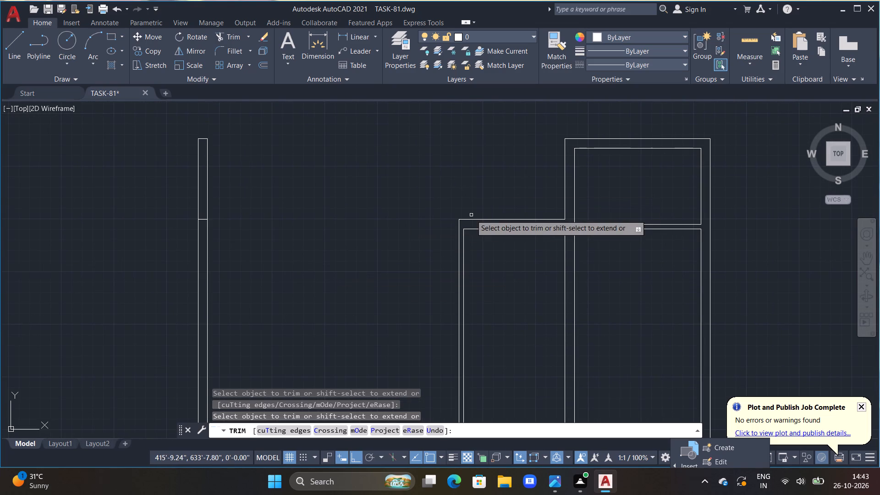
key(Escape)
key(Escape)
key(Escape)
key(Escape)
key(Escape)
key(Escape)
Draw a line 2' up from the 9" wall's outer corner, continuing horizontally across and past the left outer wall.
scroll(460, 232, up, 2)
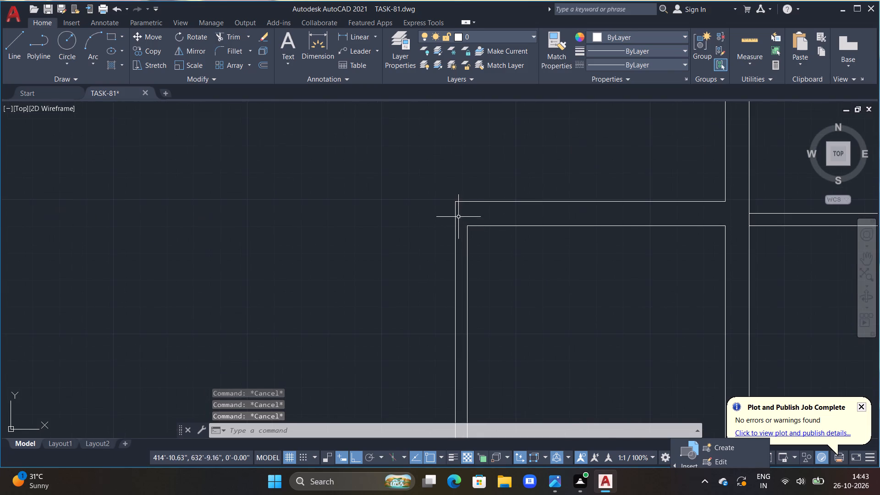
scroll(458, 215, down, 3)
middle_drag(506, 227, 522, 247)
scroll(500, 236, up, 1)
middle_drag(514, 225, 517, 225)
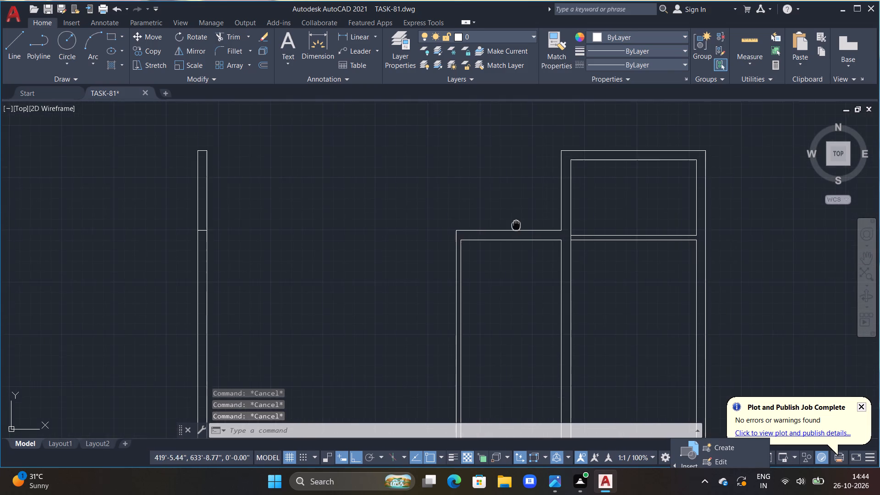
middle_drag(517, 225, 524, 226)
scroll(472, 234, up, 1)
text(L)
key(space)
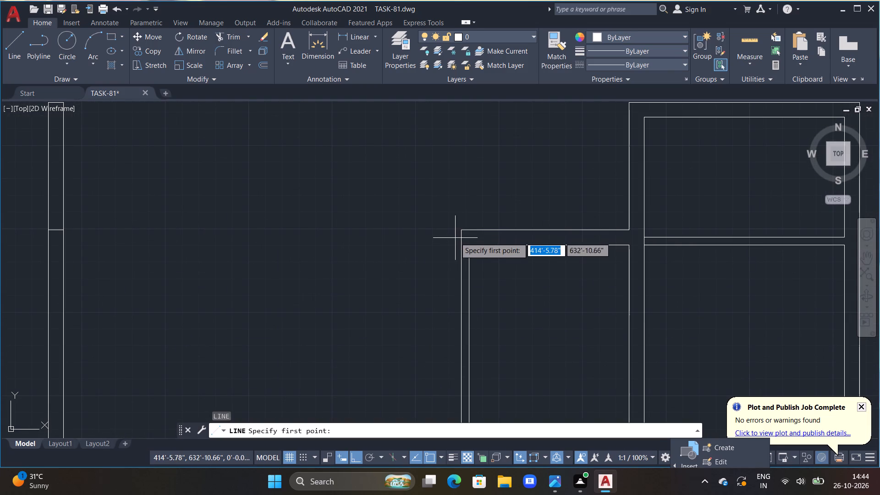
drag(461, 229, 458, 211)
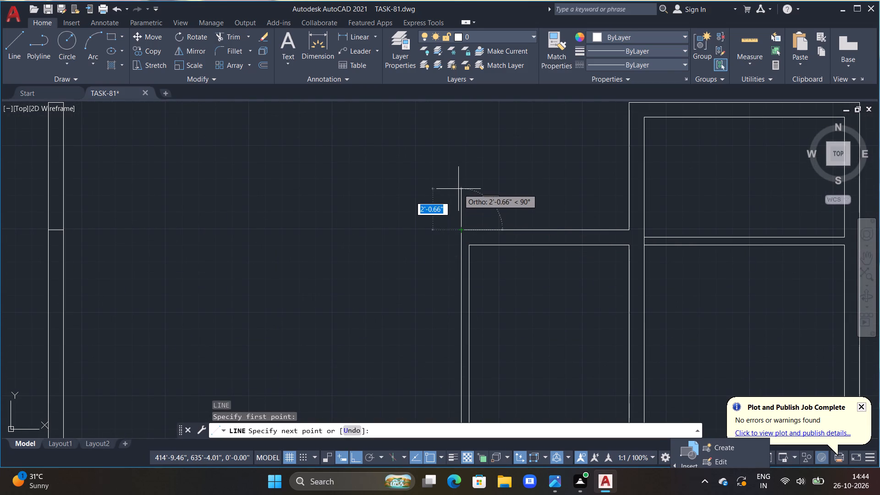
text(2')
key(Return)
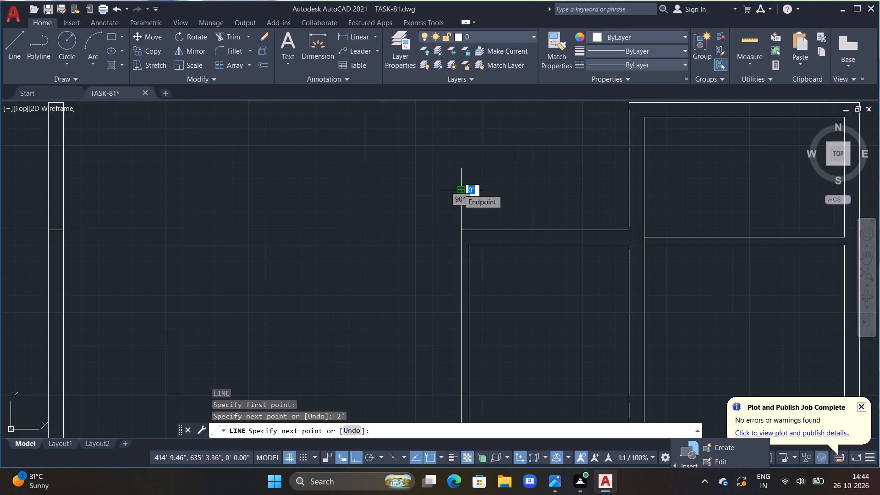
middle_drag(335, 212, 330, 216)
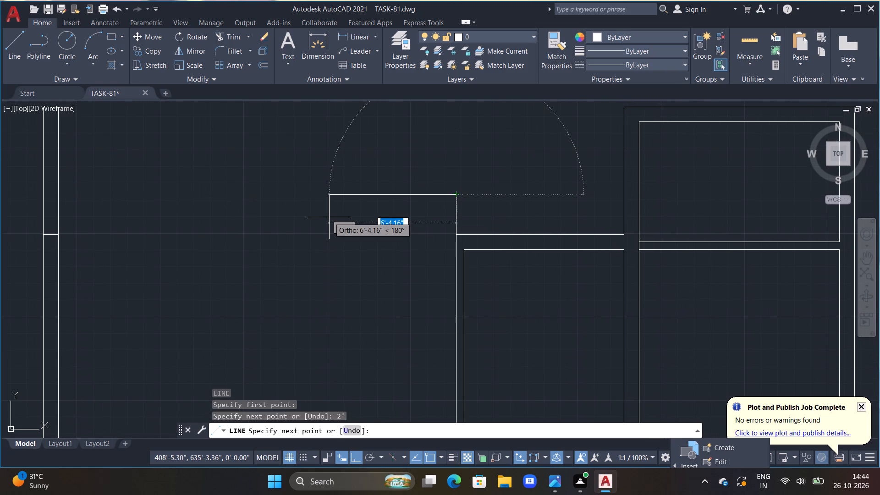
middle_drag(331, 217, 428, 206)
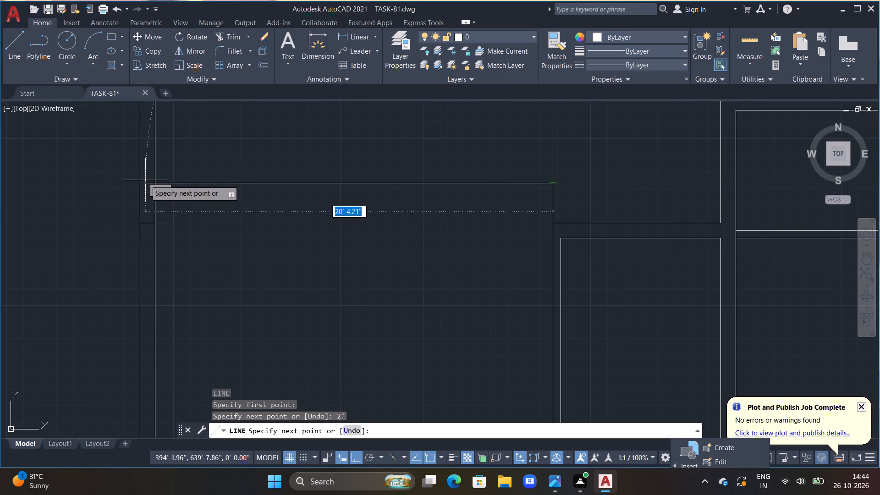
click(119, 181)
key(Escape)
Trim the new horizontal line's overhang outside the left outer wall.
key(t)
text(RR)
key(space)
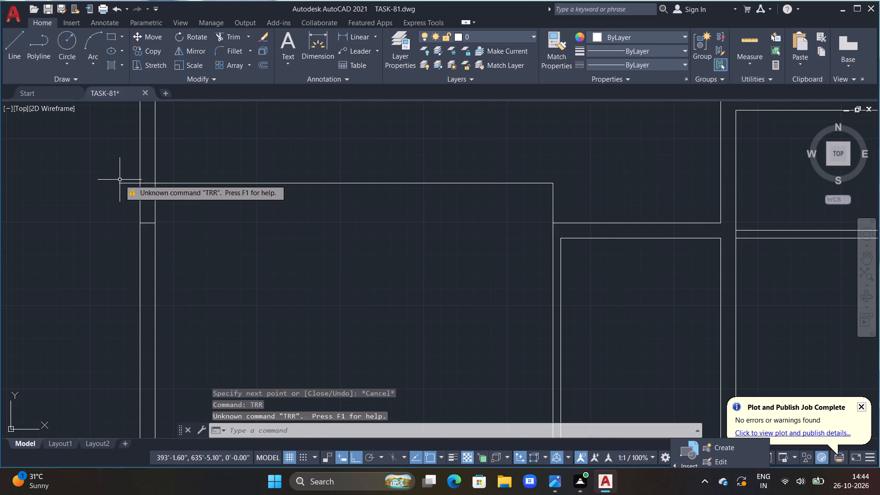
drag(127, 175, 119, 229)
key(Escape)
key(Escape)
key(Escape)
key(t)
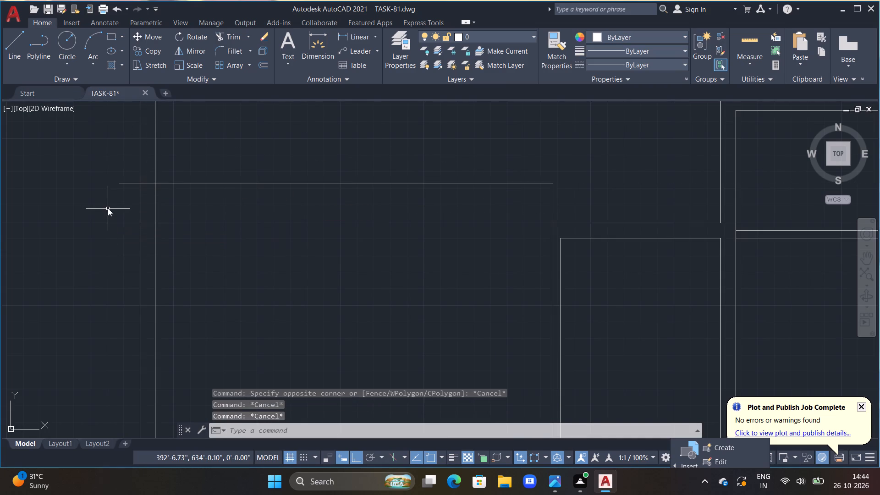
text(R)
key(space)
drag(128, 181, 117, 207)
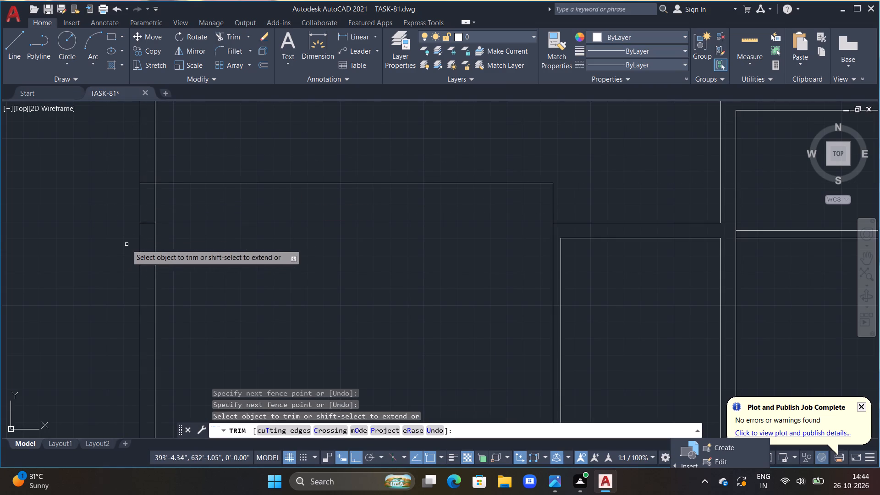
Remove the short cross-line inside the left outer wall, just below the new horizontal line.
click(145, 225)
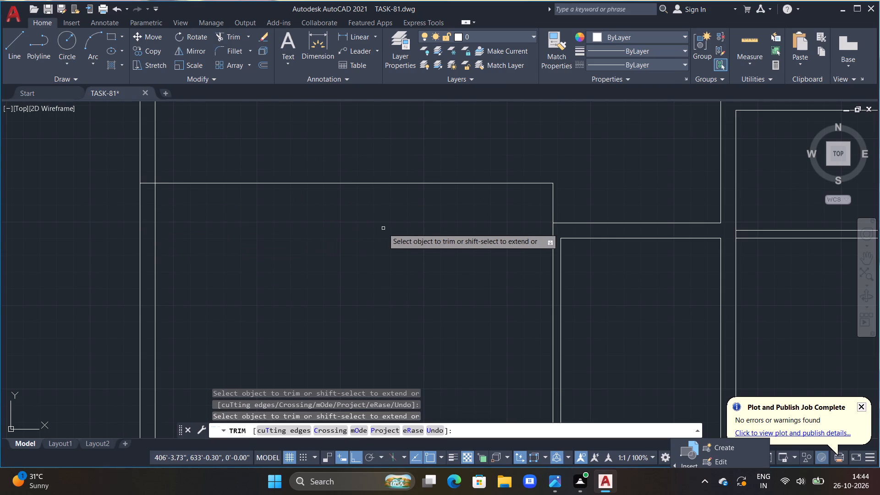
middle_drag(379, 235, 369, 241)
key(Escape)
key(Escape)
key(Escape)
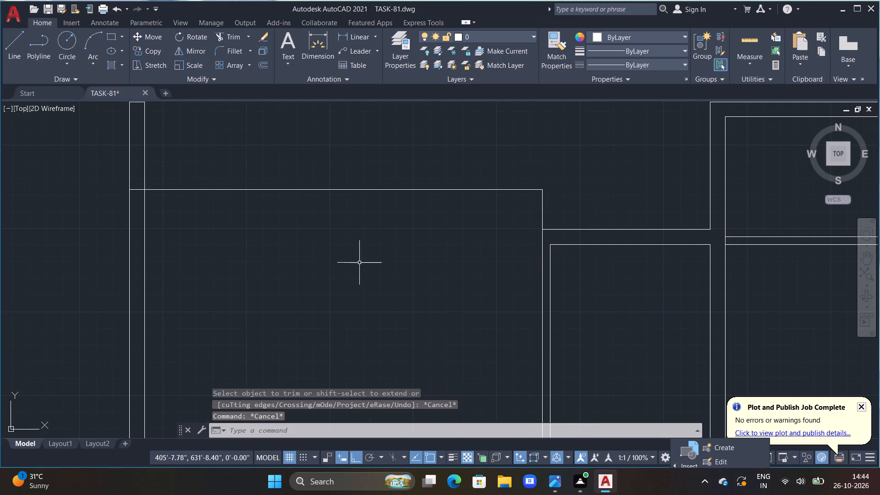
Offset the new long horizontal line 9" upward to form the wall's other face.
text(OFF 9")
key(Return)
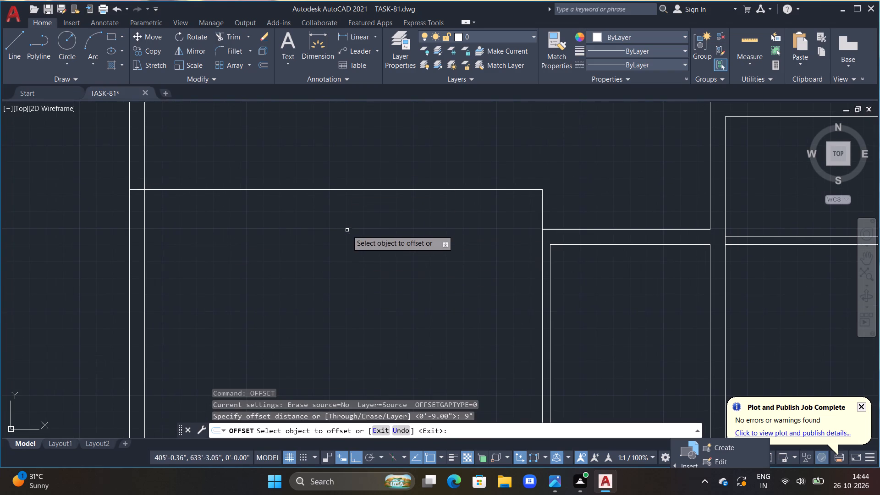
click(343, 189)
click(343, 164)
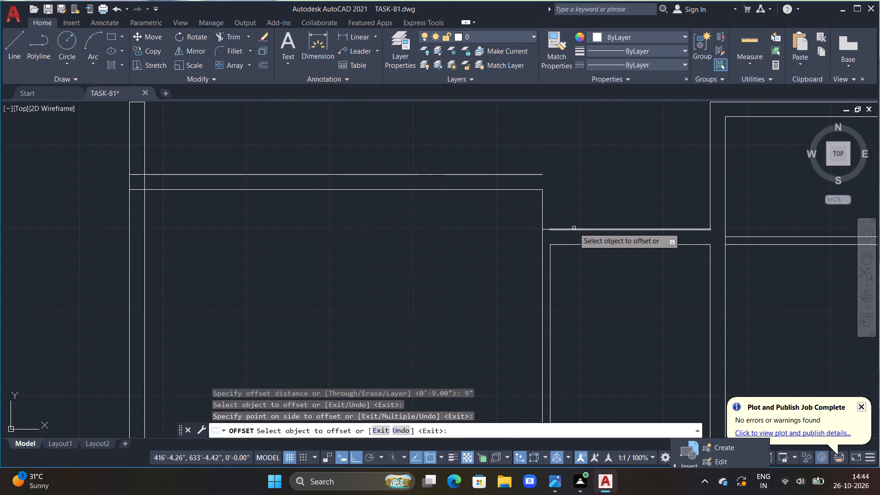
Offset the short 2' vertical wall line 9" outward, to the side away from the large left room.
drag(543, 202, 562, 203)
click(570, 203)
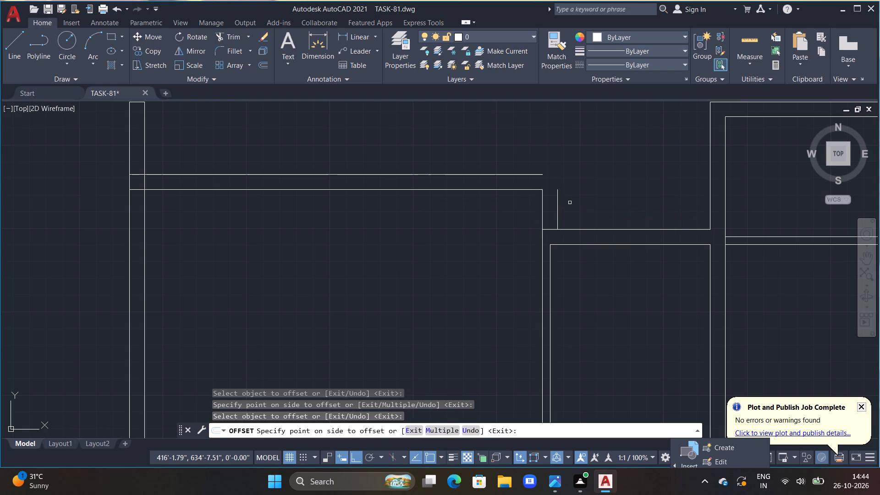
key(Escape)
key(Escape)
scroll(543, 185, up, 3)
key(Escape)
key(Escape)
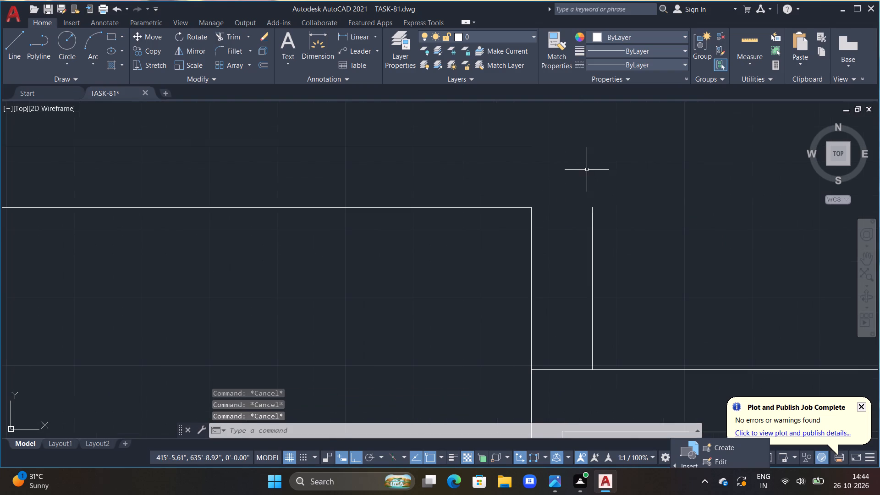
Draw a line from the upper wall line's open end across and down to the offset vertical, closing the outer corner.
text(L)
key(space)
click(533, 146)
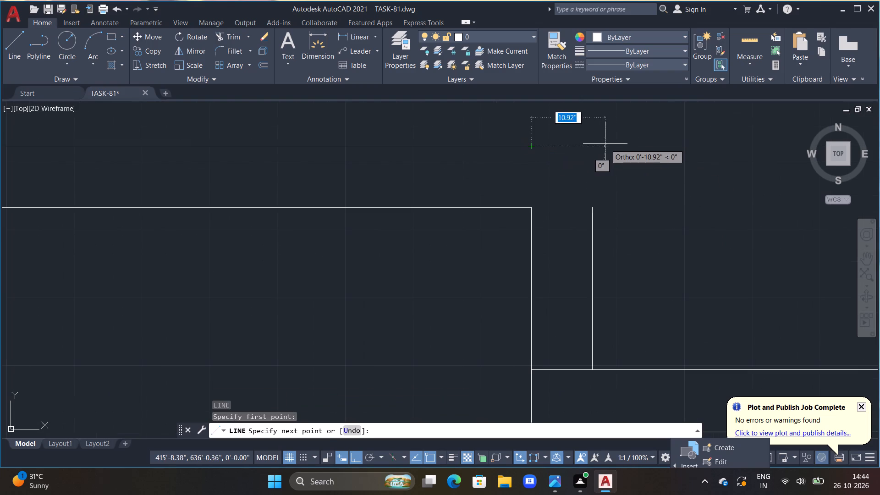
click(591, 146)
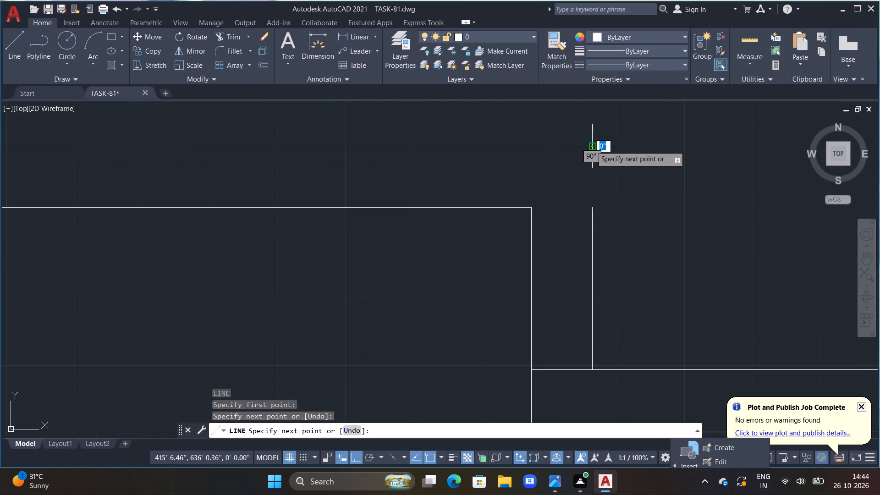
click(591, 204)
key(Escape)
scroll(587, 214, down, 4)
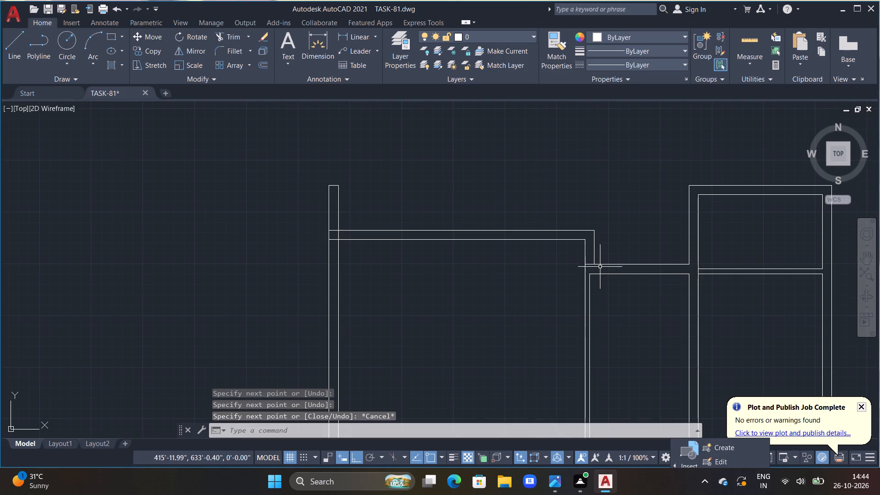
Trim the leftover horizontal line inside the wall where the short 9" vertical wall meets the lower horizontal wall.
middle_drag(597, 258, 557, 191)
scroll(553, 187, up, 2)
text(TR)
key(space)
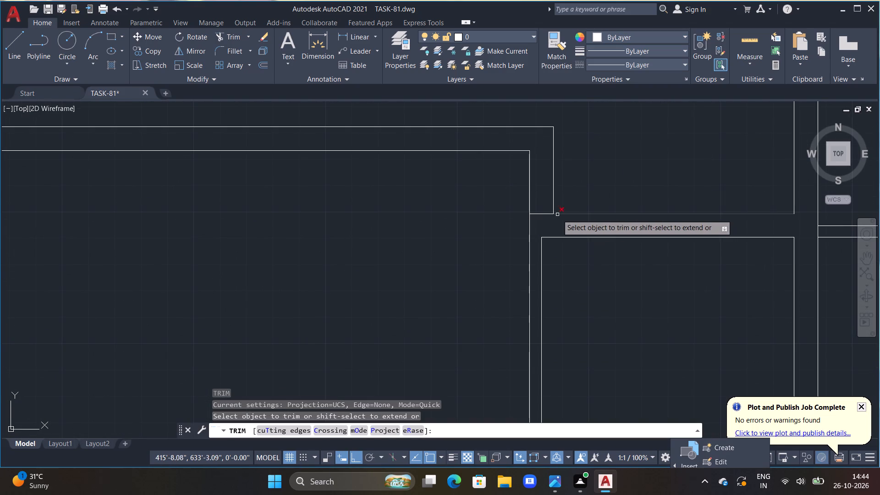
click(543, 214)
scroll(571, 248, down, 3)
scroll(538, 269, up, 4)
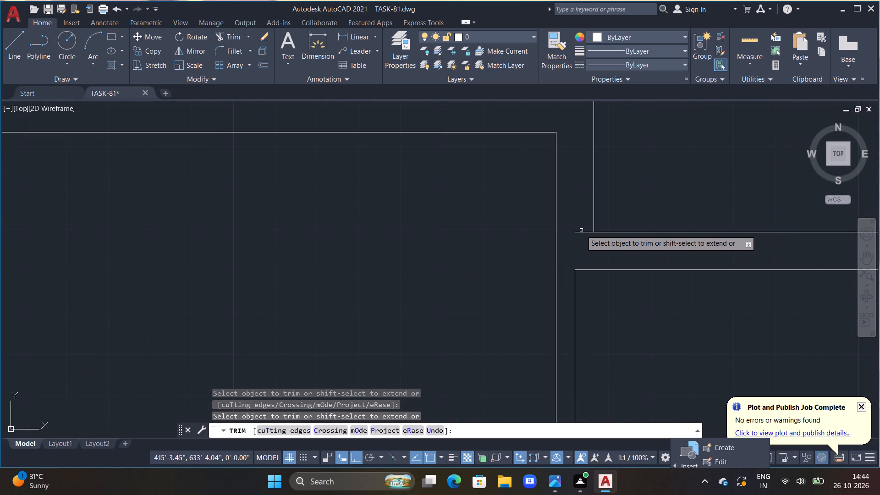
click(583, 231)
scroll(470, 230, down, 3)
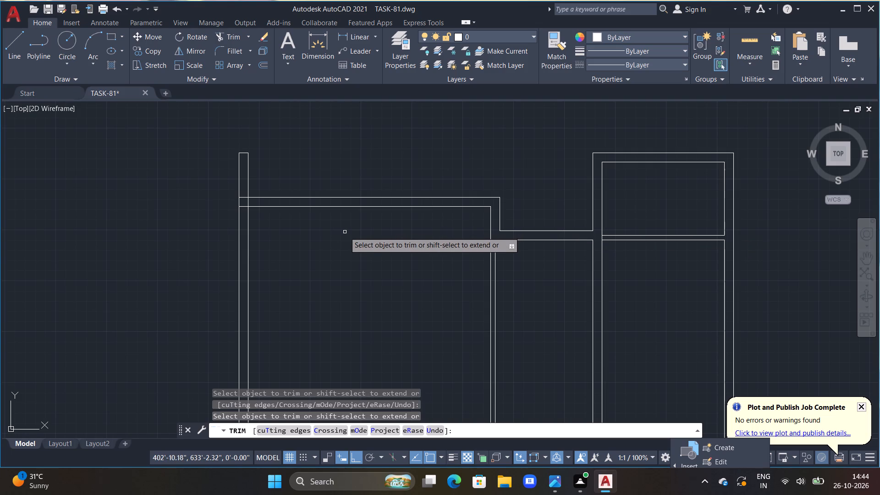
Trim off the left outer wall's overhang above the large left room's top wall, including its end cap.
middle_drag(338, 240, 464, 248)
drag(411, 175, 313, 191)
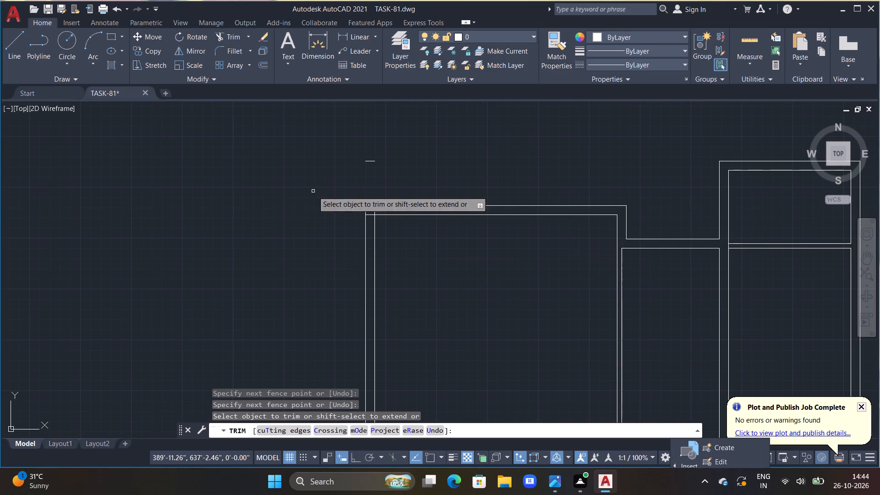
click(370, 161)
Trim the crossing inner-face lines at the large left room's upper left wall corner into a clean corner.
scroll(387, 209, up, 4)
scroll(324, 240, down, 1)
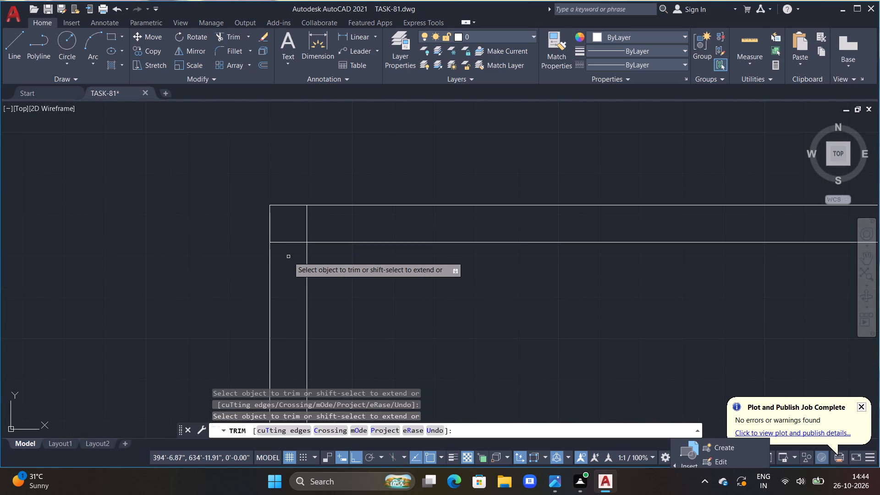
drag(285, 258, 286, 240)
drag(287, 234, 289, 229)
drag(289, 228, 324, 211)
drag(320, 215, 301, 231)
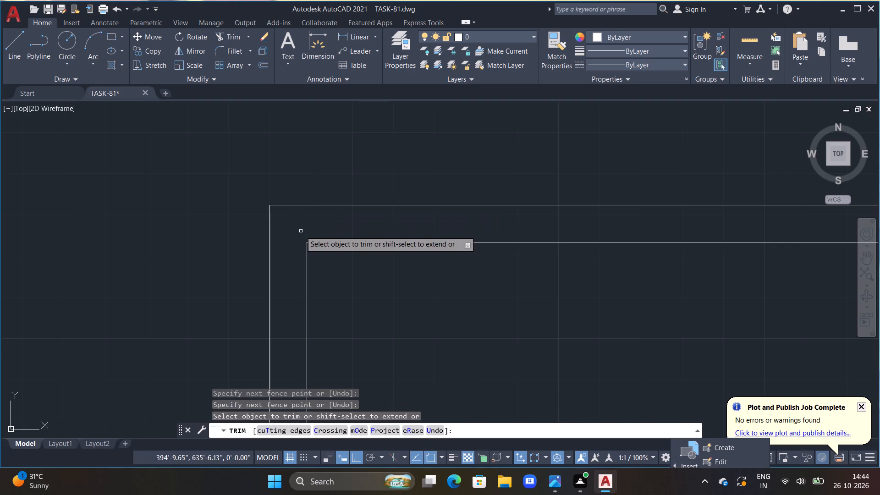
scroll(301, 224, down, 3)
scroll(431, 265, down, 1)
middle_drag(439, 270, 396, 209)
middle_drag(429, 233, 323, 249)
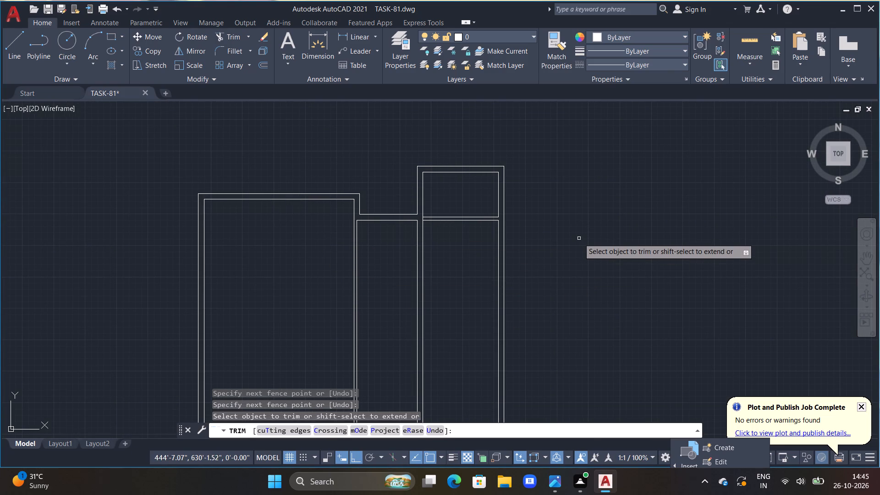
key(Escape)
Offset the inner face of the upper right room's left wall 1'6" into the room.
scroll(451, 199, up, 3)
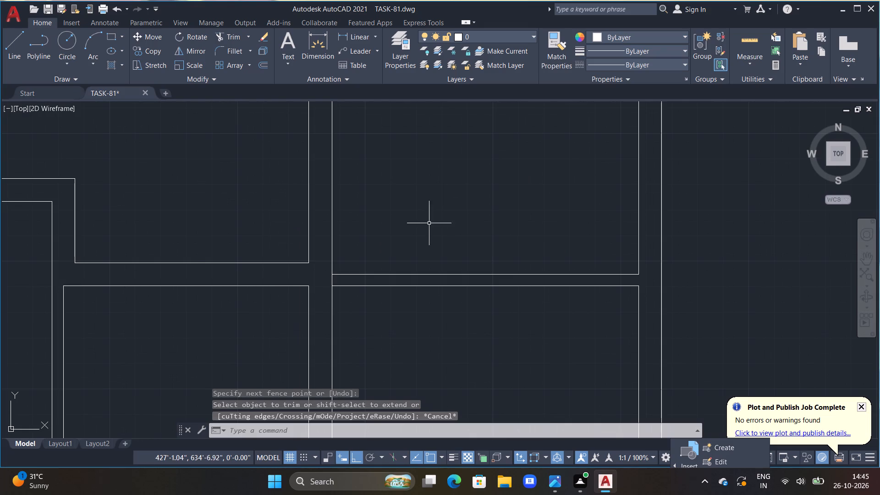
scroll(421, 228, down, 1)
text(OFF 1'6)
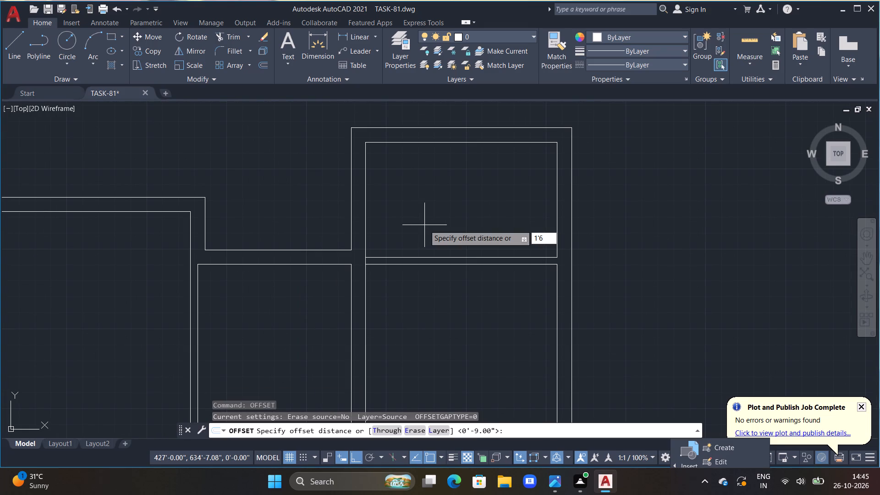
key(shift+quotedbl)
key(Return)
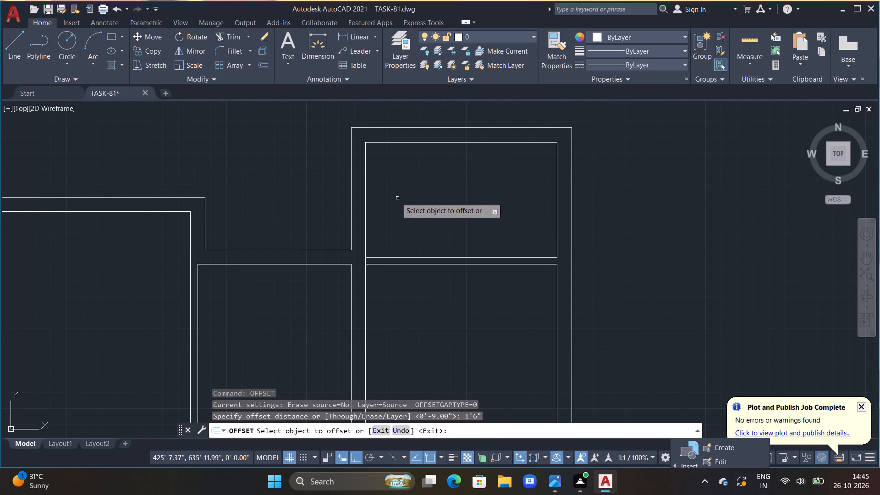
click(366, 213)
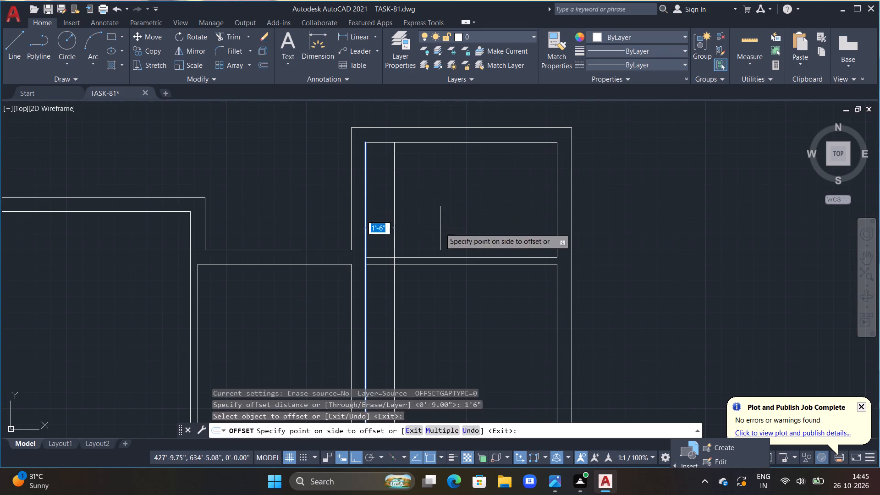
click(440, 228)
key(Escape)
Trim the 4.5" partition and the offset line to leave a 1'6" opening with a closed partition end.
text(TR)
key(space)
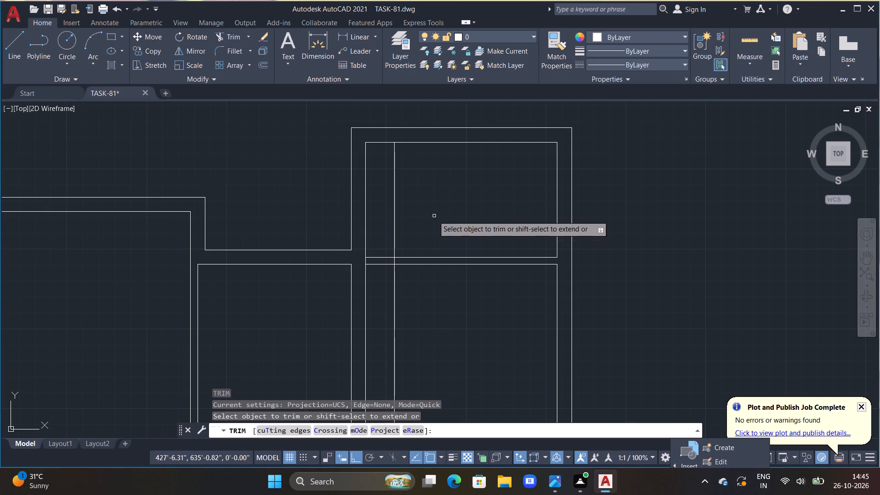
drag(427, 212, 404, 310)
click(404, 310)
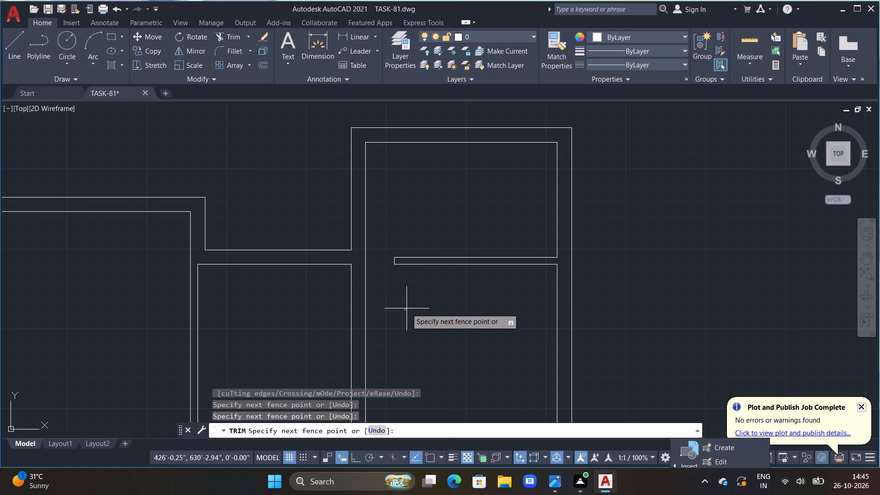
scroll(481, 316, down, 1)
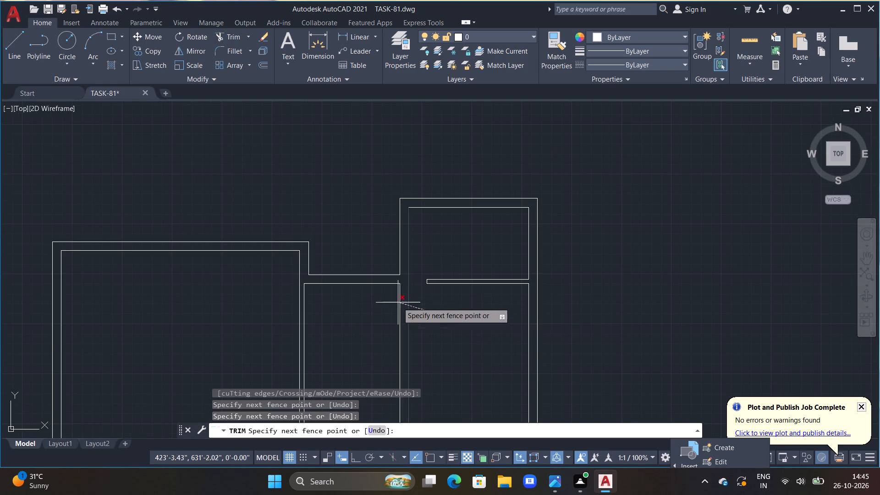
middle_drag(493, 335, 504, 307)
click(499, 311)
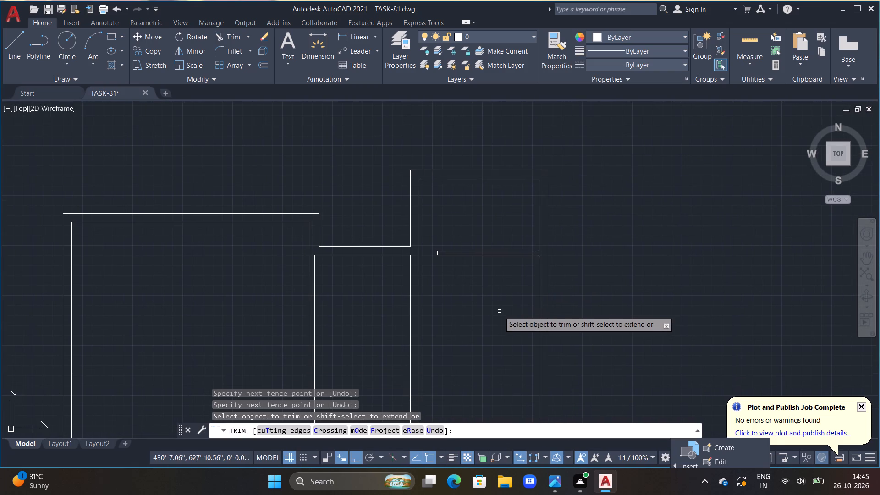
middle_drag(489, 342, 513, 254)
key(Escape)
key(Escape)
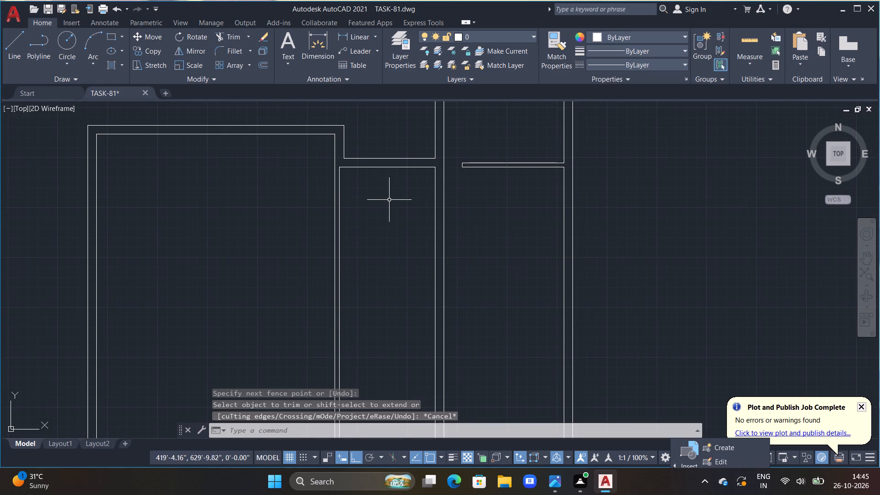
key(Escape)
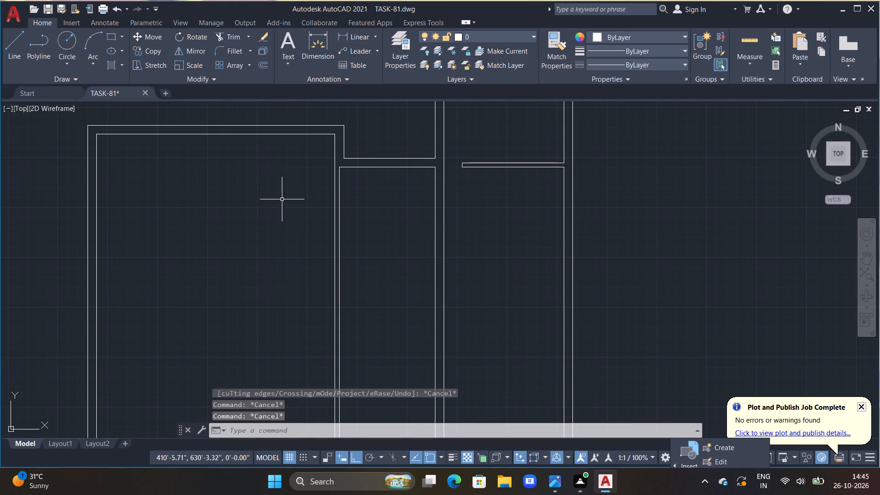
Offset the large left room's right wall face 8' to the left, and offset that copy another 8' left.
text(OFF)
key(space)
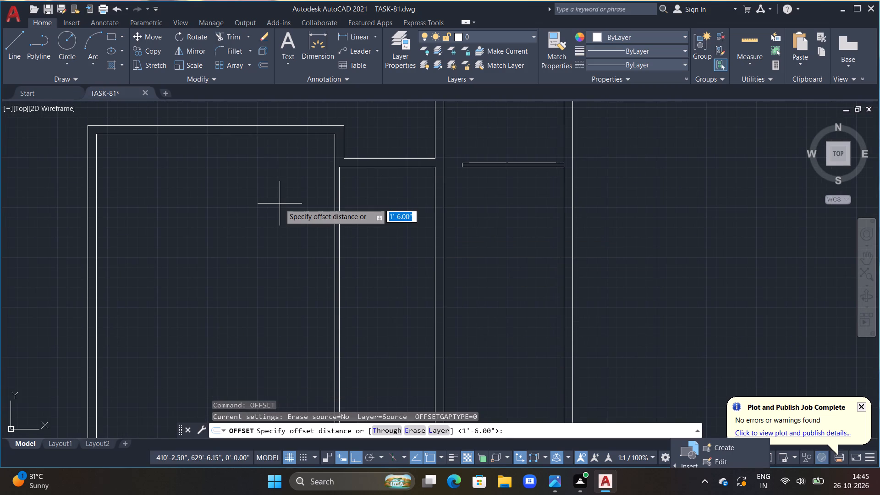
text(8')
key(Return)
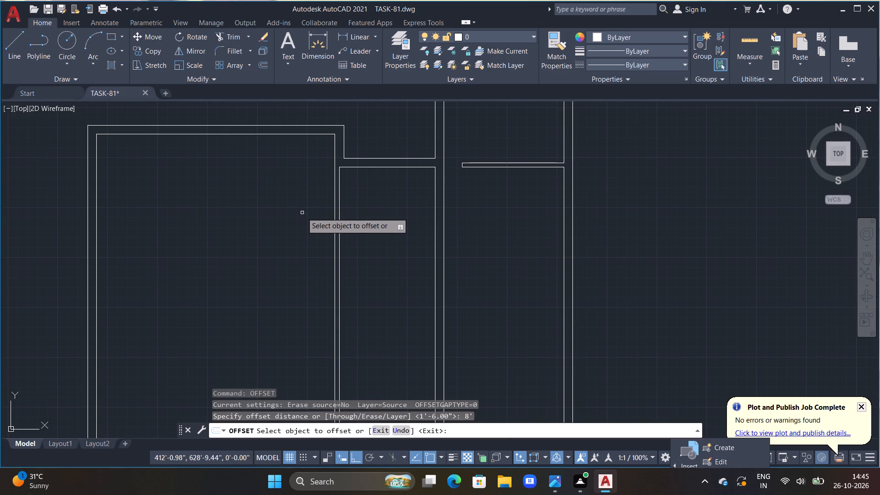
click(334, 224)
click(276, 226)
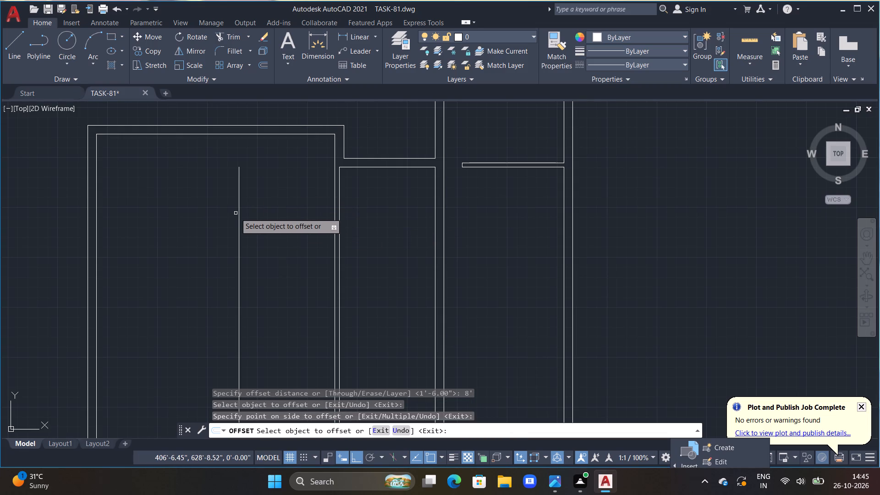
click(239, 216)
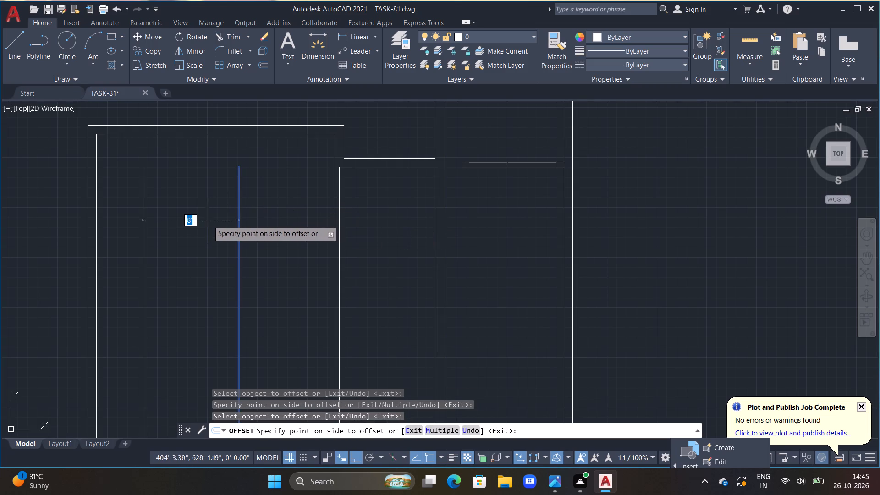
click(198, 221)
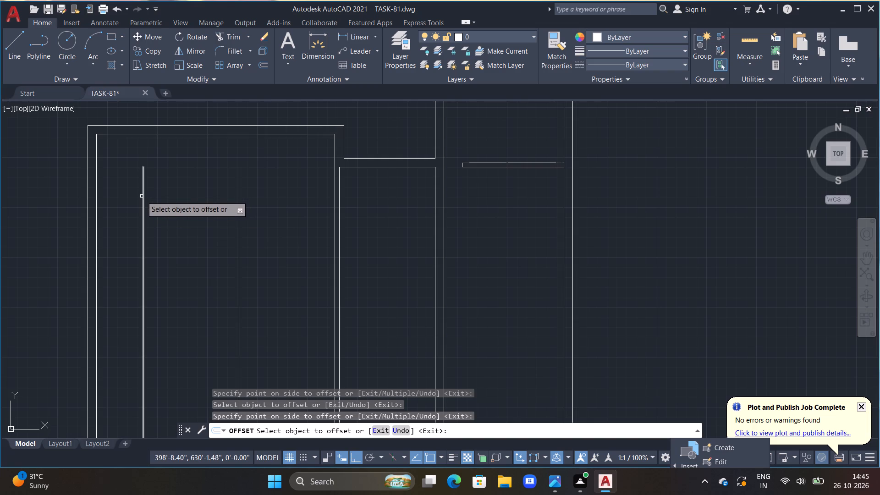
Offset the leftmost new vertical line 9" to the left to form the wall's other face.
drag(143, 199, 135, 195)
text(9")
key(Return)
key(Escape)
key(Escape)
Extend both faces of the new 9" vertical wall up to the outer face of the top wall.
text(EX)
key(space)
click(133, 175)
click(143, 179)
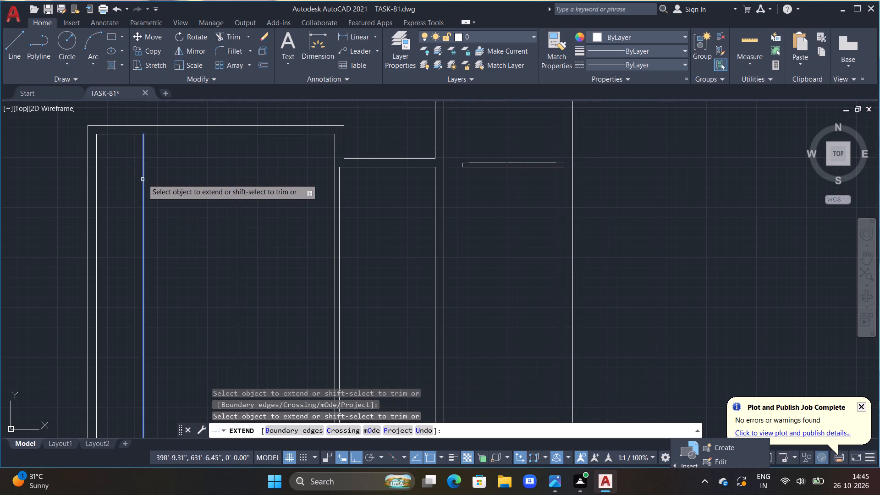
double_click(135, 143)
click(140, 143)
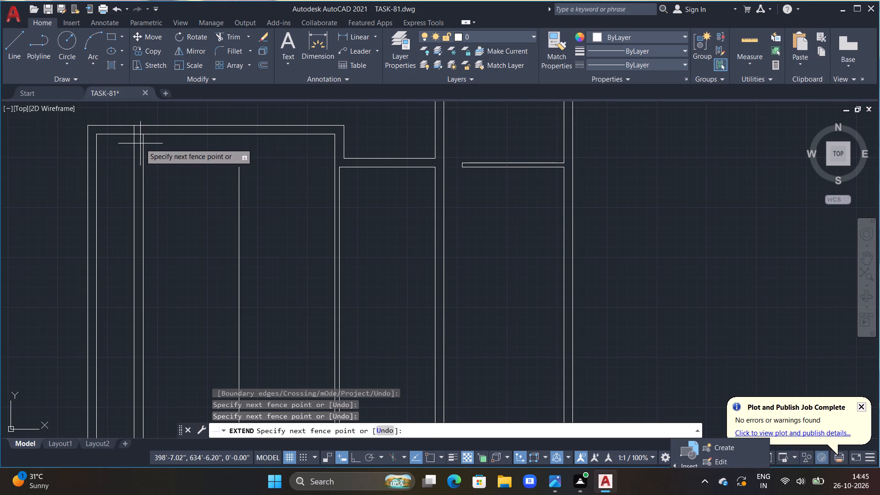
click(144, 148)
click(143, 147)
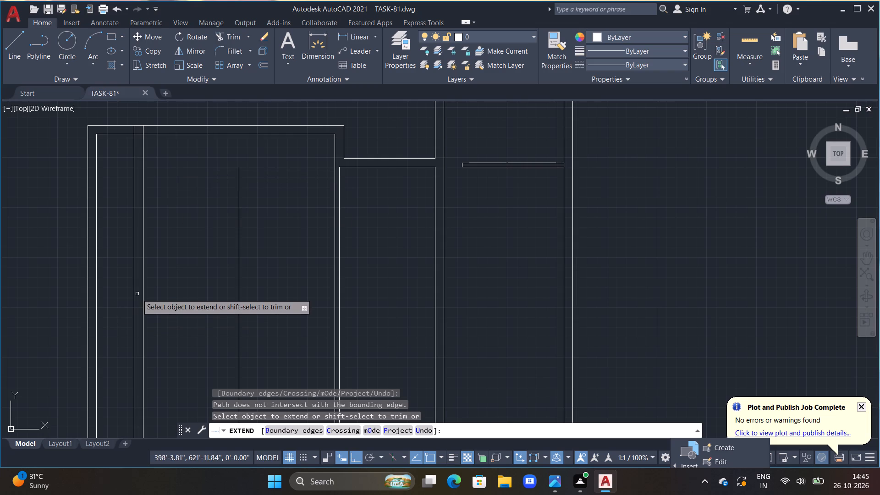
key(Escape)
Extend the middle vertical line of the large left room up to the top wall's inner face.
middle_drag(286, 226, 325, 291)
scroll(318, 249, up, 1)
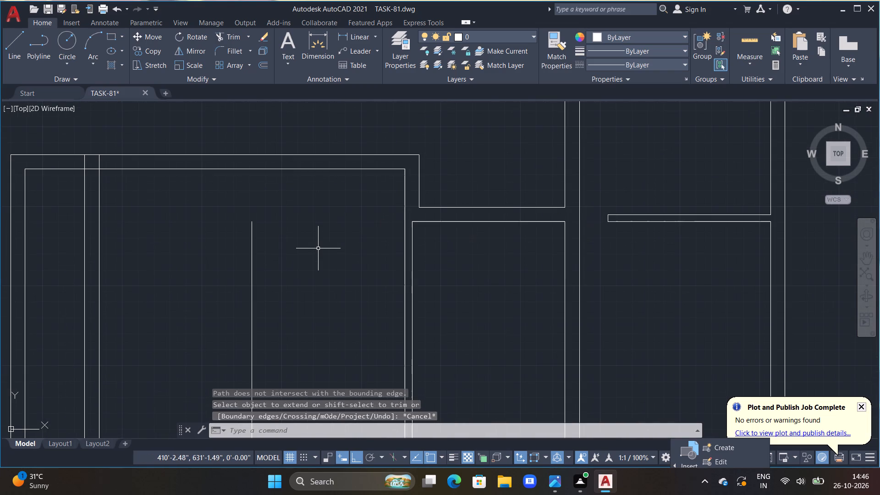
text(EX)
key(space)
click(253, 231)
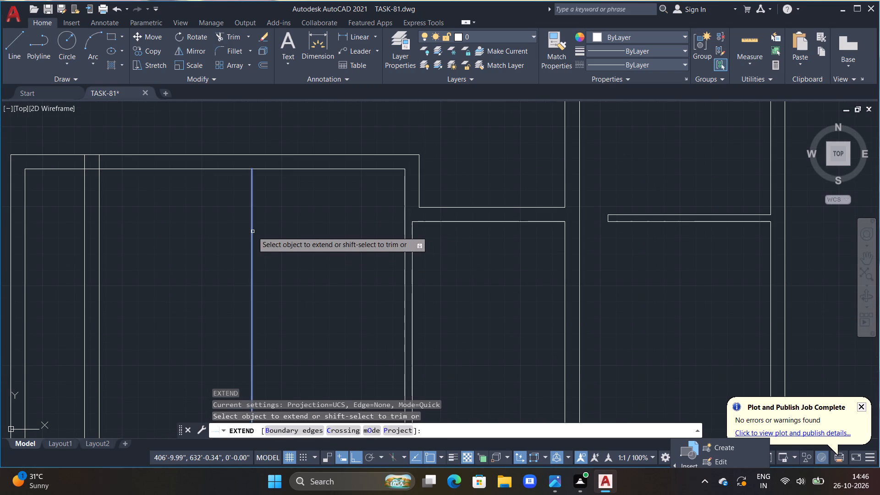
scroll(207, 240, down, 1)
middle_drag(205, 239, 209, 239)
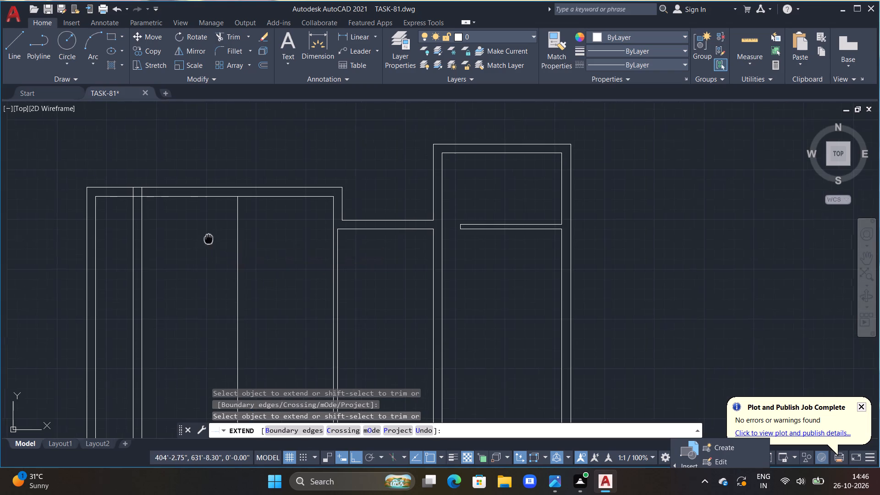
middle_drag(209, 239, 295, 201)
key(Escape)
key(Escape)
Trim away the top wall's ends beyond the new 9" left wall and remove both faces of the old outer left wall.
text(TR)
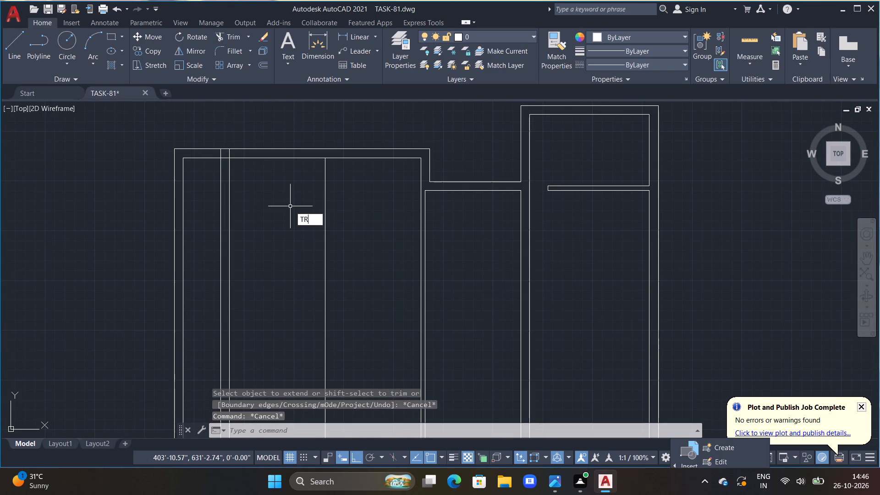
key(space)
drag(206, 140, 187, 208)
click(187, 208)
drag(192, 190, 129, 231)
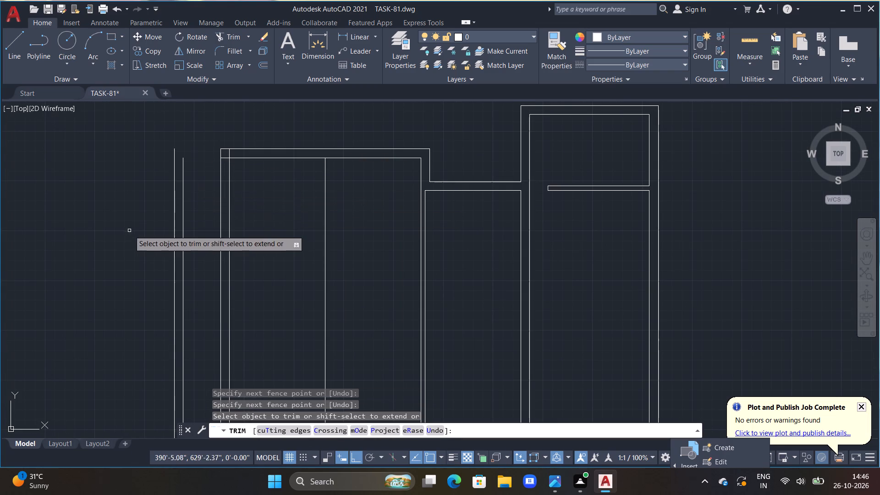
drag(129, 231, 124, 236)
drag(196, 206, 114, 232)
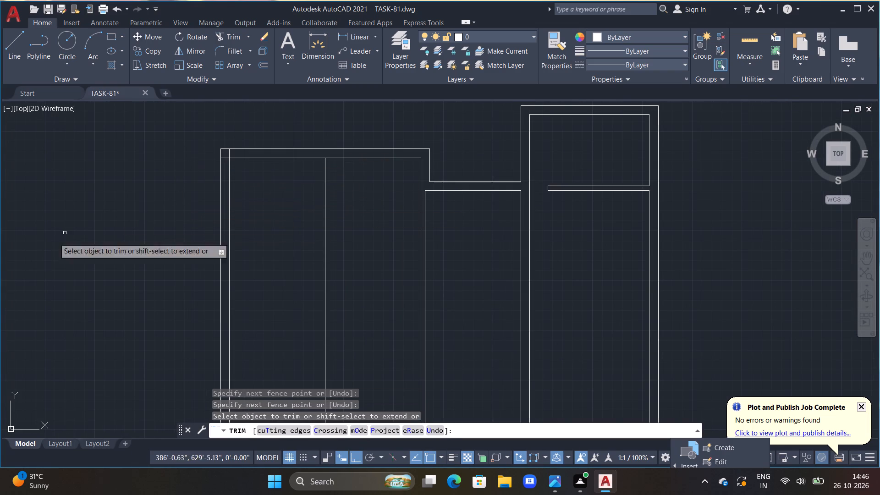
Trim the overlapping wall lines inside the new top-left corner to leave a clean corner.
scroll(221, 158, up, 3)
drag(226, 162, 240, 142)
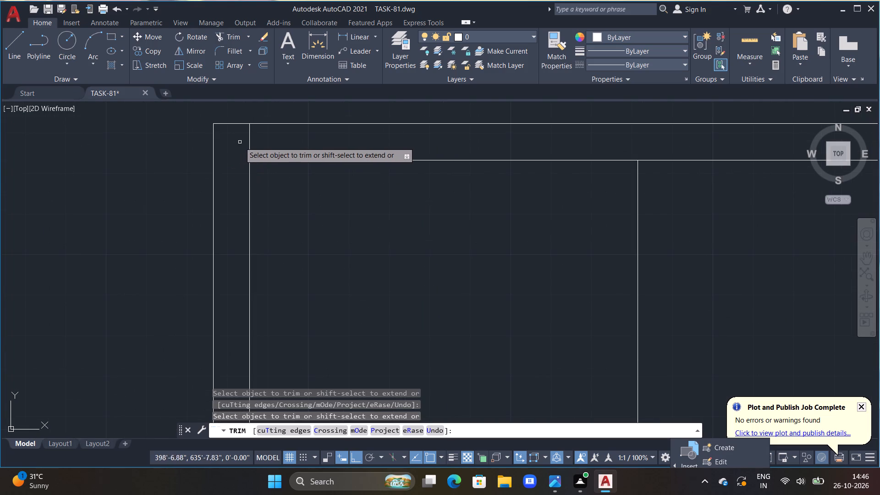
drag(240, 142, 241, 142)
click(248, 146)
scroll(483, 191, down, 3)
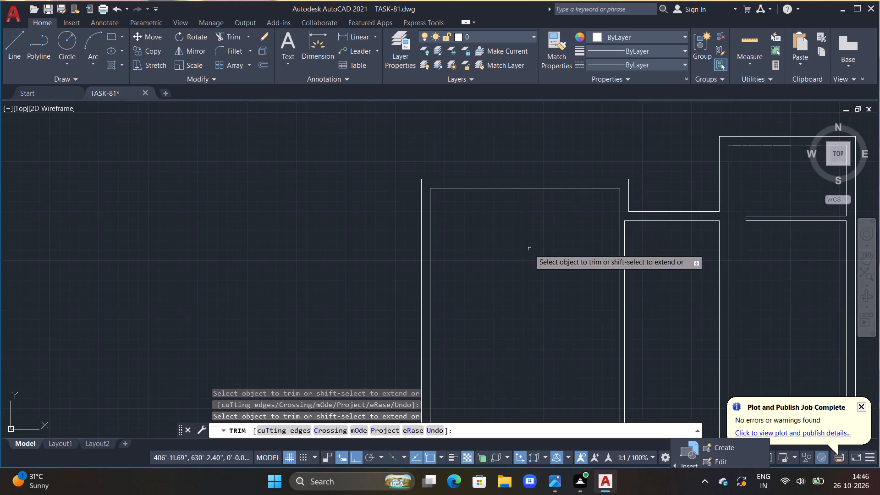
middle_drag(640, 248, 383, 168)
scroll(366, 198, down, 1)
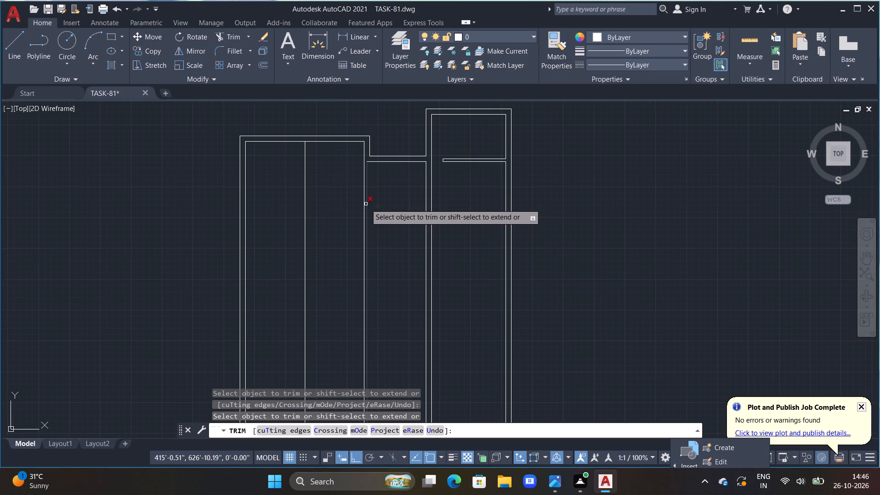
key(Escape)
key(Escape)
key(Escape)
key(Escape)
key(Escape)
key(Escape)
key(Escape)
key(Escape)
key(Escape)
key(Escape)
key(Escape)
key(Escape)
key(Escape)
key(Escape)
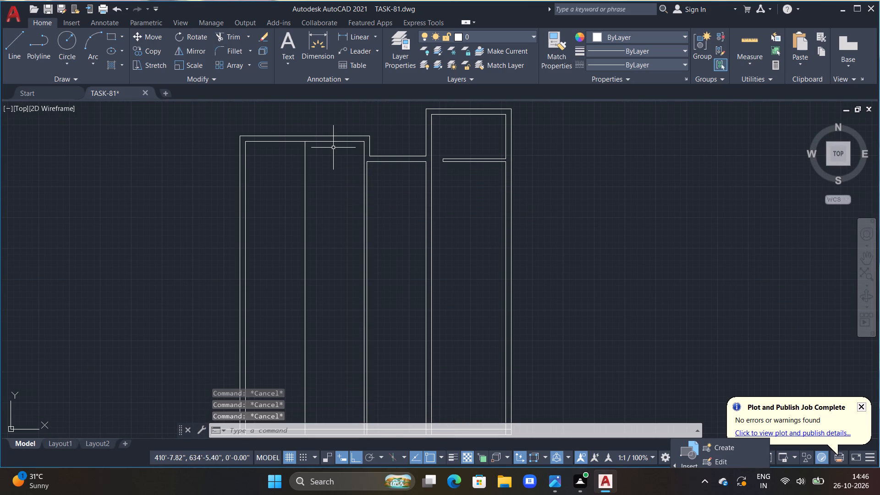
Offset the large left room's top inner wall face 8' down, and offset that copy 4.5" further down to form a partition.
text(OFF 8')
key(Return)
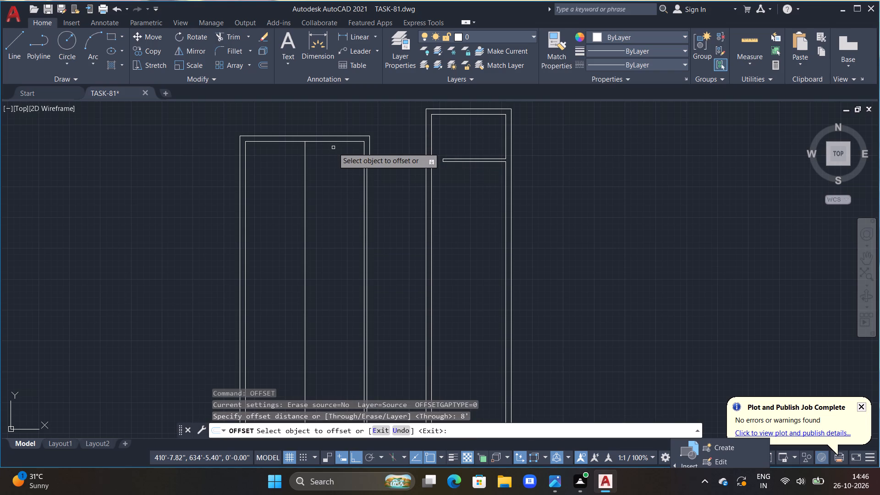
click(333, 141)
click(333, 276)
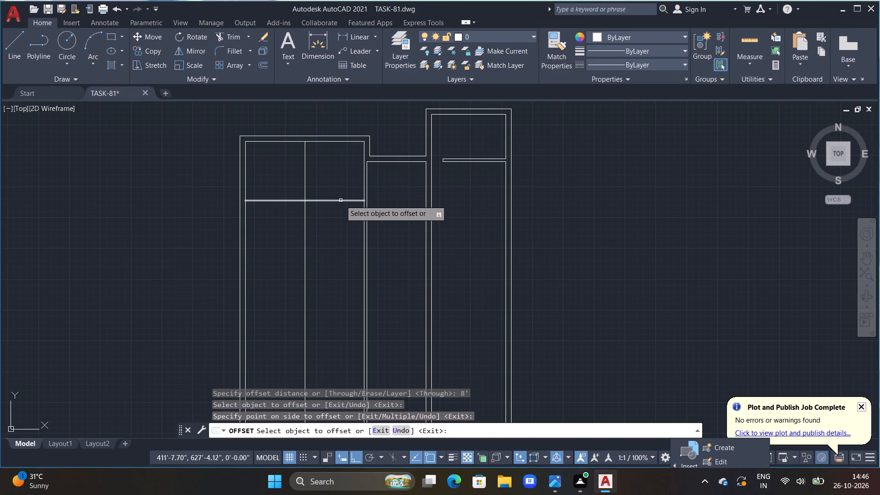
click(341, 200)
text(4.5")
key(Return)
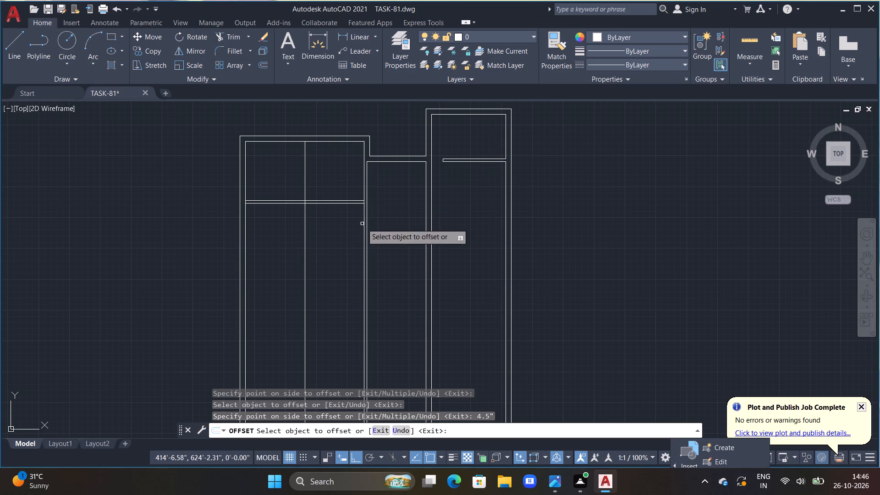
key(Escape)
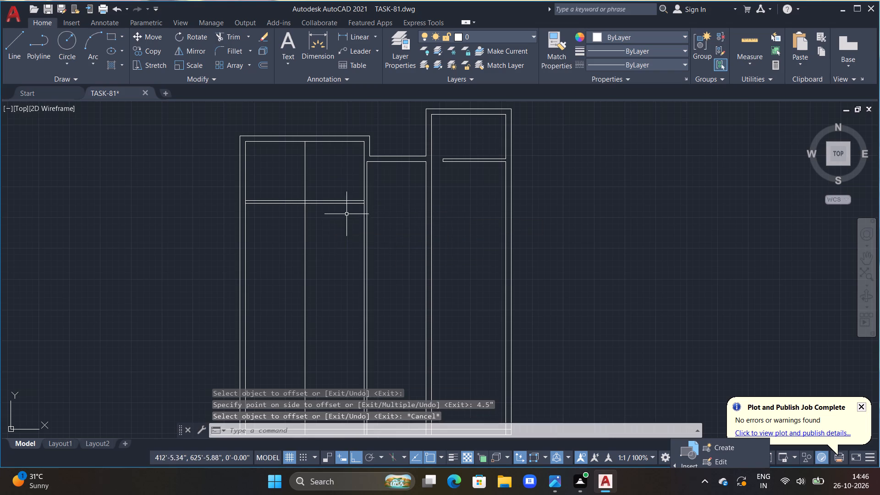
Offset the large left room's right wall face 1'6" to the left, across the new partition.
scroll(346, 214, up, 1)
middle_drag(407, 333, 402, 314)
scroll(368, 248, up, 1)
middle_drag(369, 248, 495, 398)
key(Escape)
key(Escape)
key(Escape)
key(Escape)
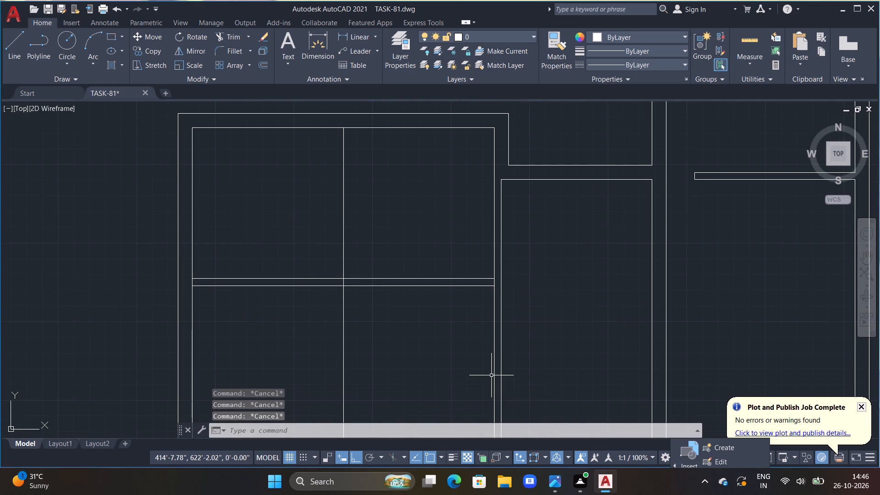
text(OFF)
key(space)
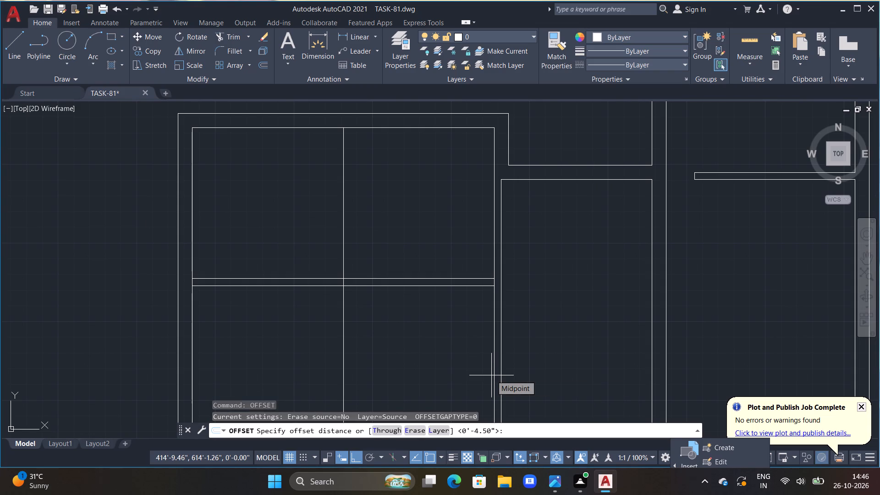
text(1'6")
key(Return)
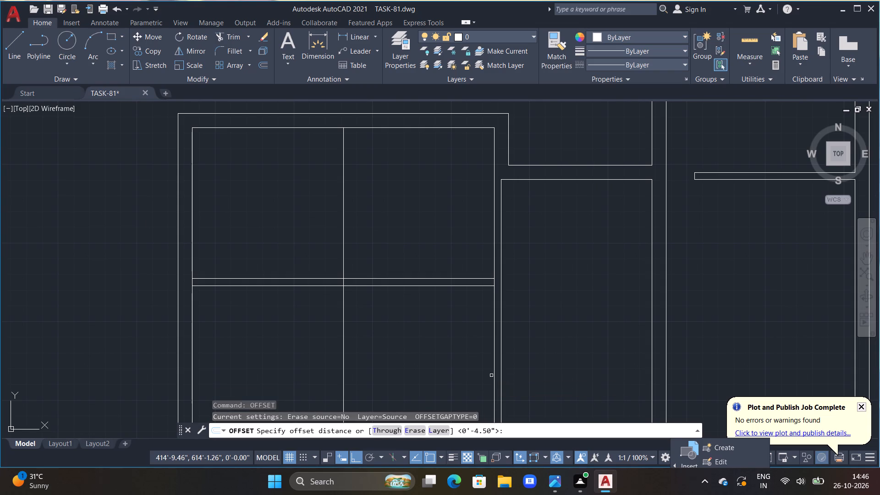
click(493, 333)
click(408, 333)
key(Escape)
Trim the partition and the offset line to leave a 1'6" opening with a closed partition end beside the right wall.
text(TR)
key(space)
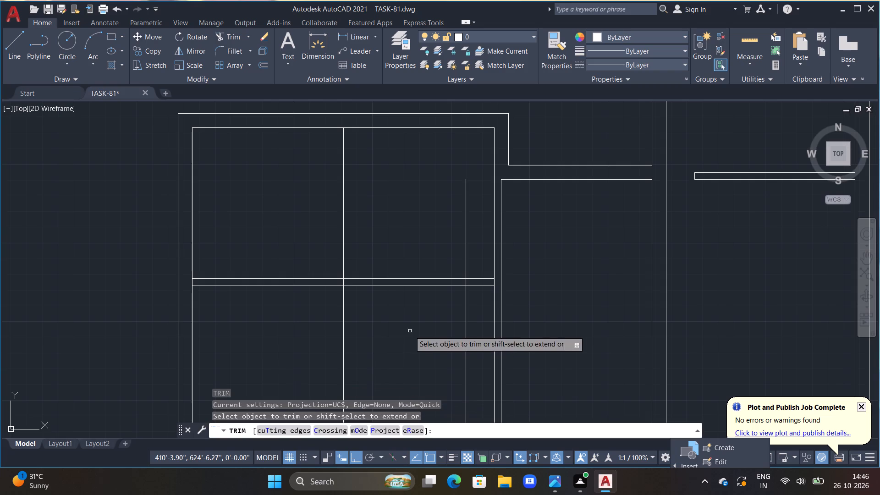
drag(447, 243, 473, 286)
click(472, 287)
drag(468, 291, 427, 329)
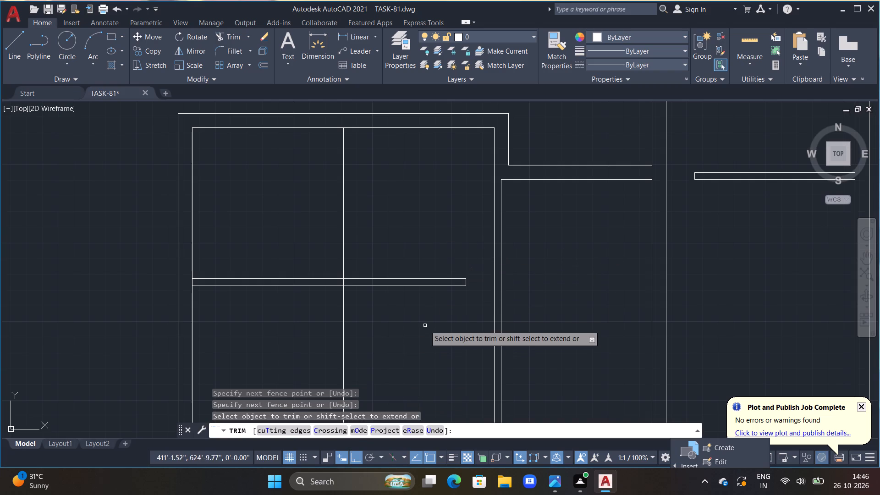
Trim the left wall's inner face between the two partition lines at their junction.
scroll(425, 321, down, 2)
middle_drag(429, 326, 446, 242)
scroll(439, 288, down, 1)
middle_drag(444, 308, 454, 242)
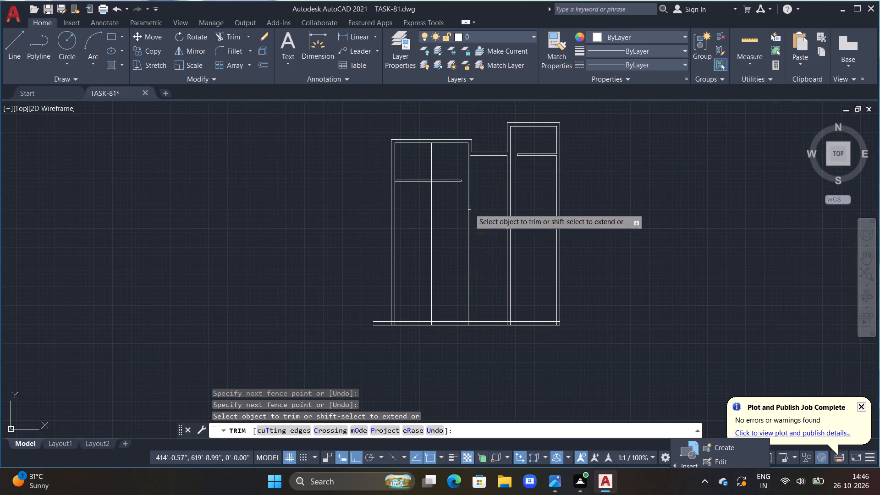
middle_drag(473, 186, 486, 271)
scroll(415, 292, up, 4)
middle_drag(422, 260, 367, 445)
click(305, 317)
scroll(430, 169, down, 3)
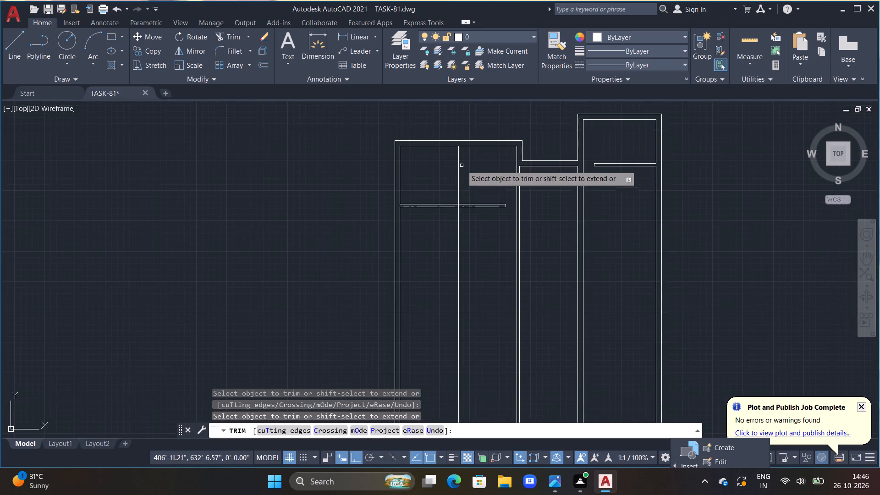
Trim the middle vertical line below and within the 4.5" partition so it ends at the partition's upper face.
middle_click(486, 173)
scroll(487, 173, up, 1)
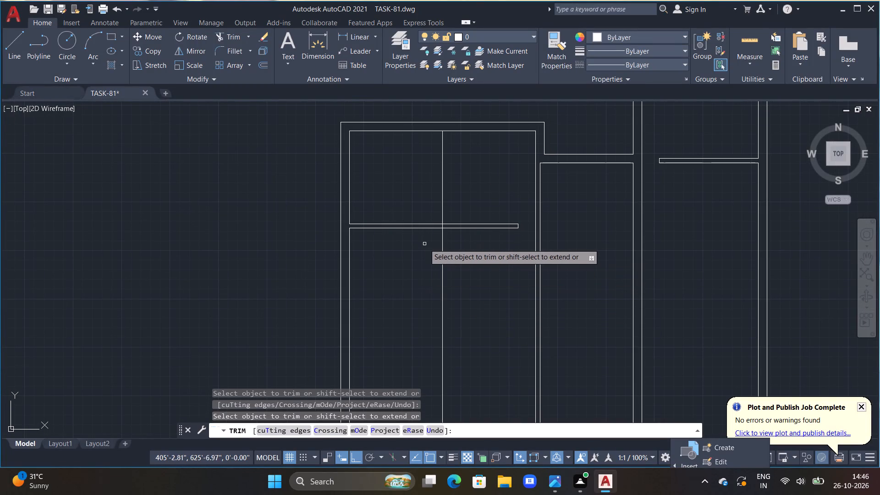
drag(464, 262, 432, 288)
scroll(443, 225, up, 3)
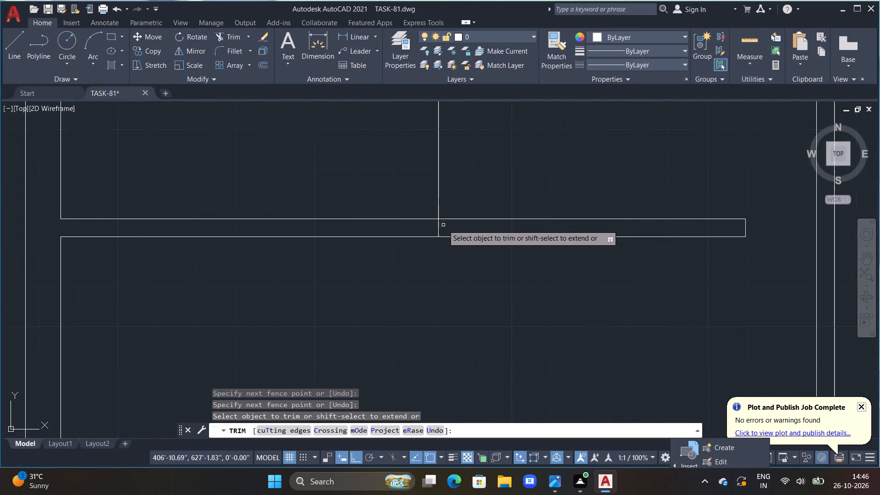
click(439, 227)
scroll(466, 237, down, 3)
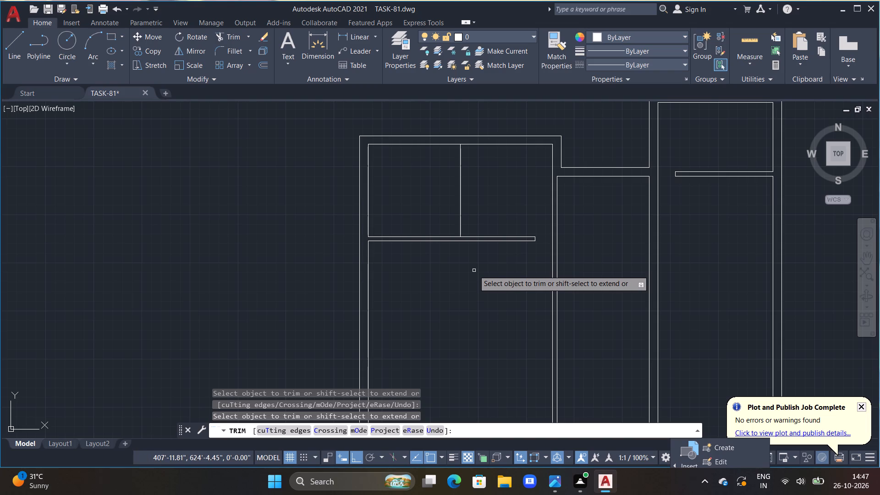
key(Escape)
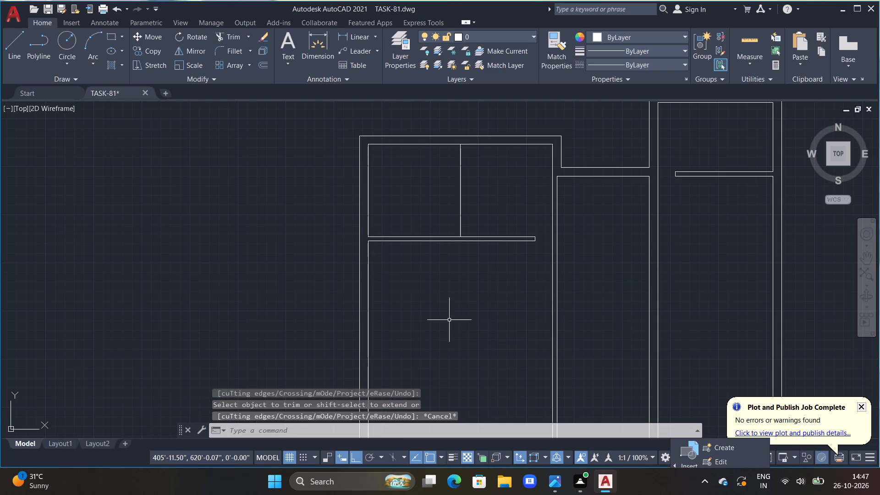
key(Escape)
key(Escape)
middle_drag(456, 321, 450, 238)
key(Escape)
key(Escape)
key(Escape)
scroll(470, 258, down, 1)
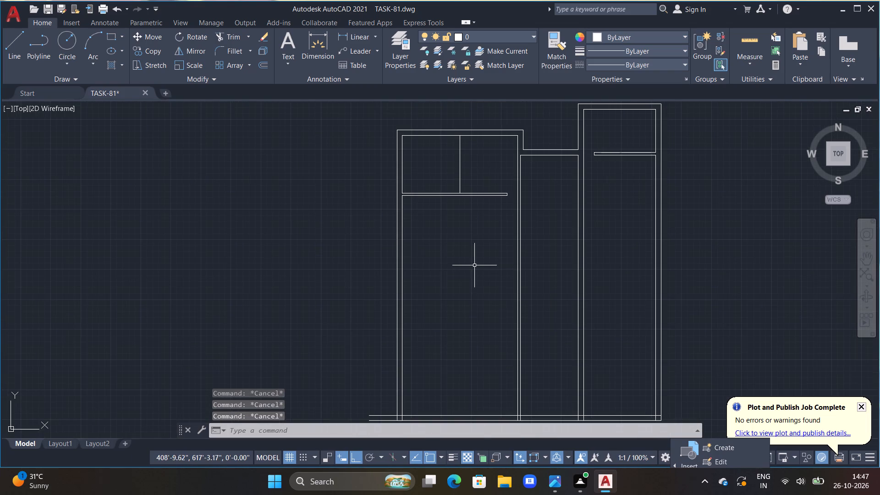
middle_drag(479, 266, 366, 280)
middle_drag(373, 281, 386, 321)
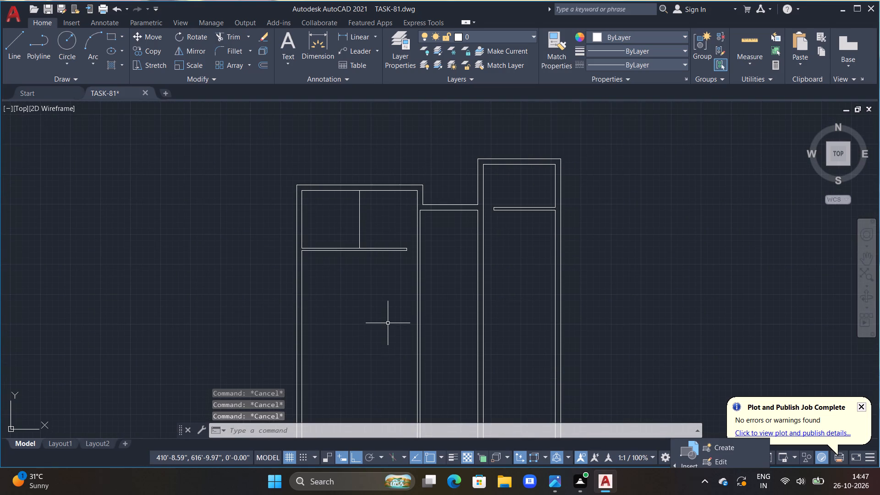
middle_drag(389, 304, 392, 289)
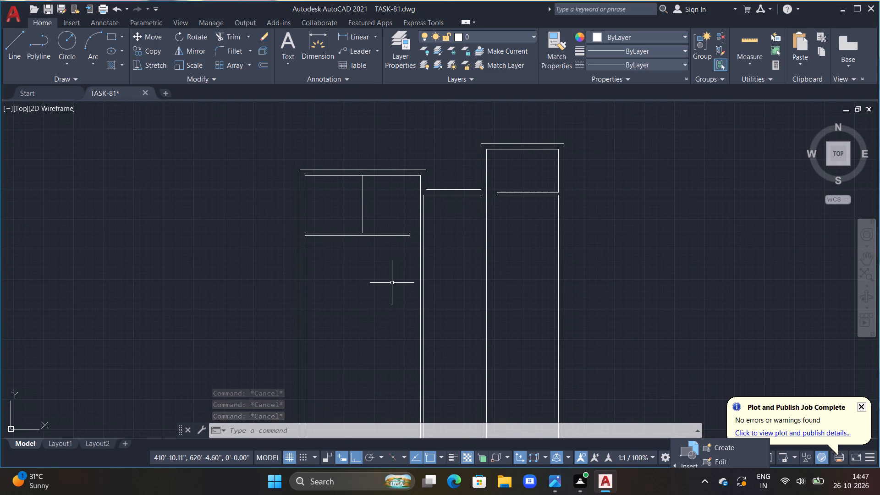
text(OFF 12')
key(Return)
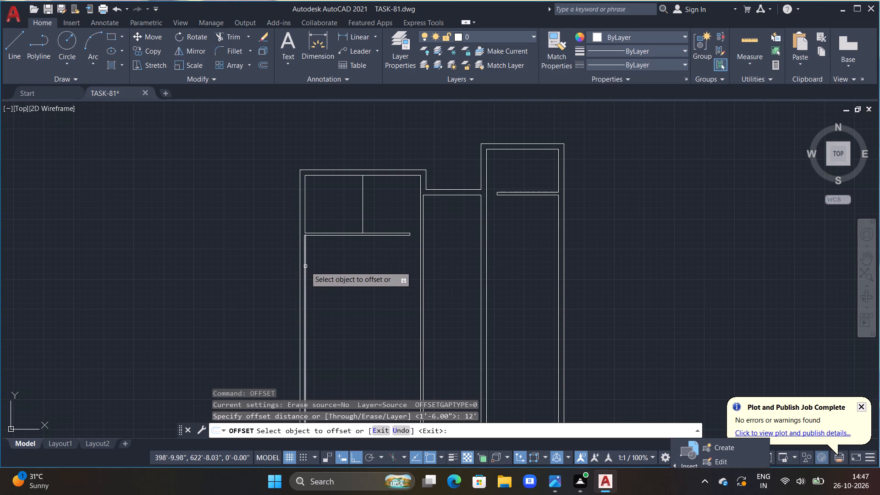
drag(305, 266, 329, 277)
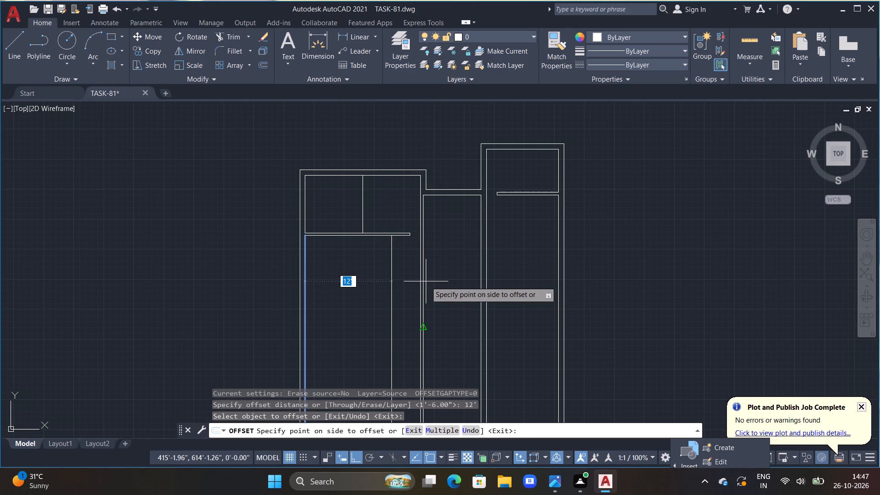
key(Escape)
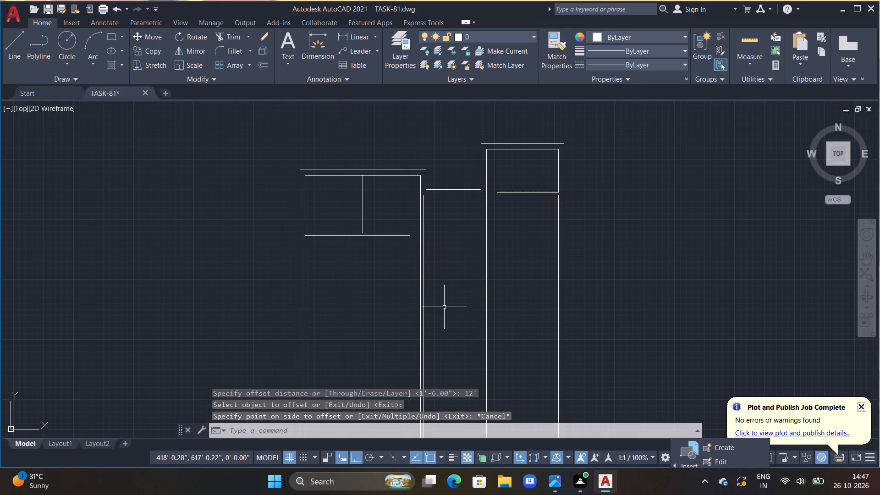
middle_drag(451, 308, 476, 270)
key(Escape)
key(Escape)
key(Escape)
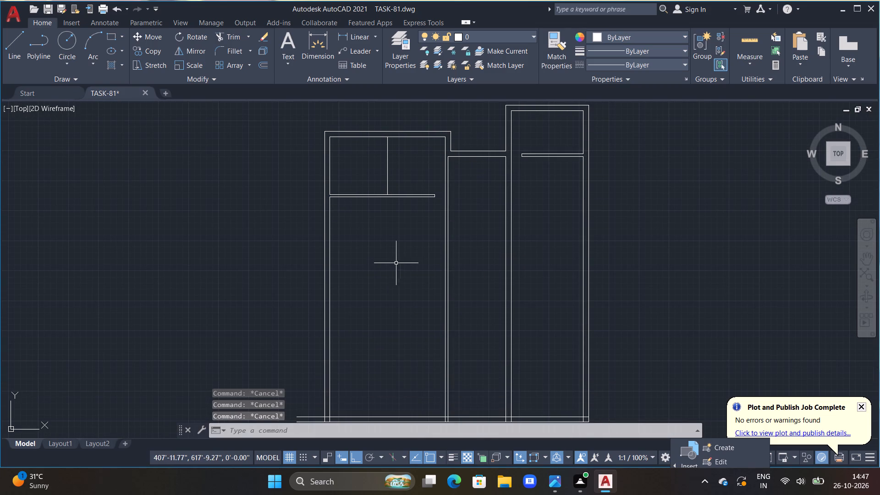
Offset the 4.5" partition's lower face 11'6" down.
middle_drag(398, 263, 403, 252)
text(OFF)
key(space)
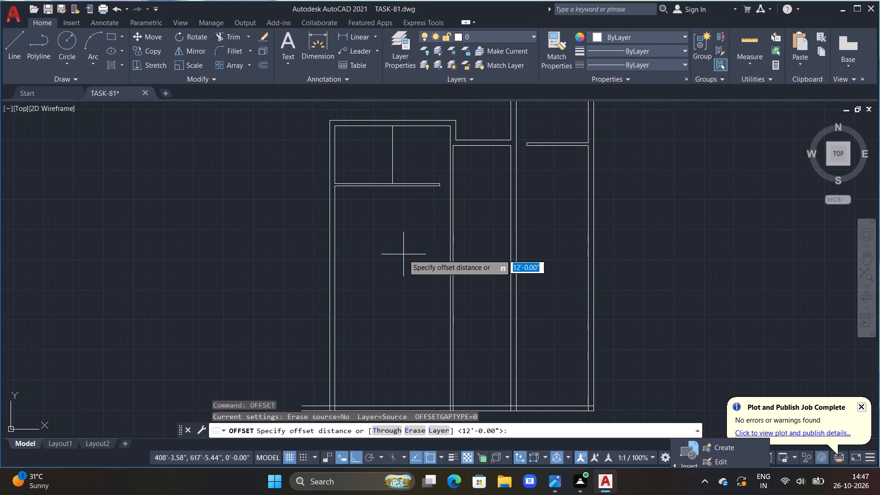
text(11'6")
key(Return)
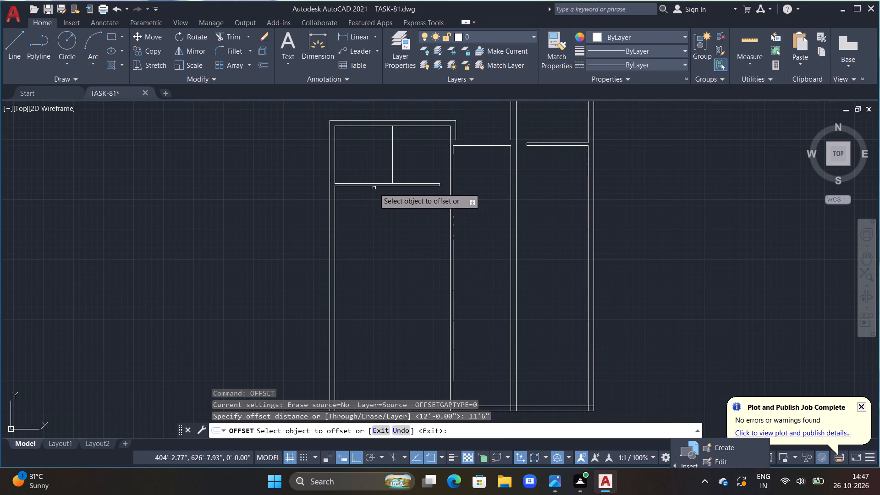
click(375, 186)
click(389, 263)
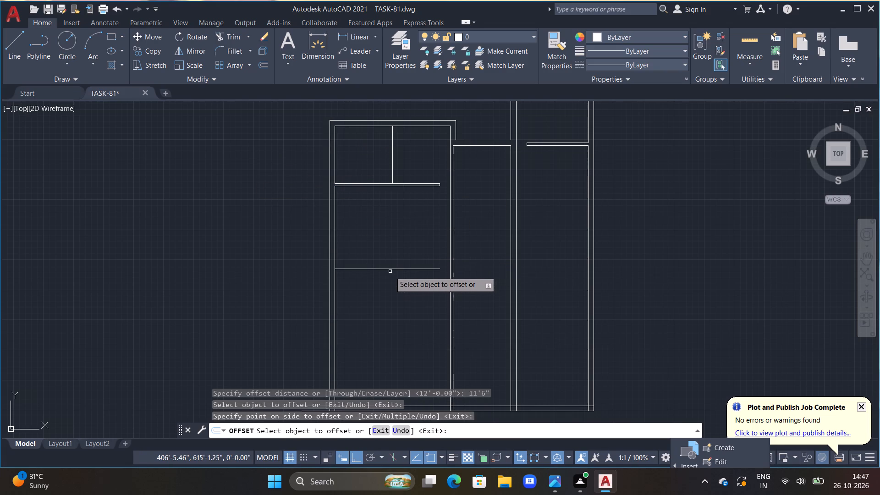
Offset the new horizontal line 9" down to form the wall's other face.
double_click(391, 269)
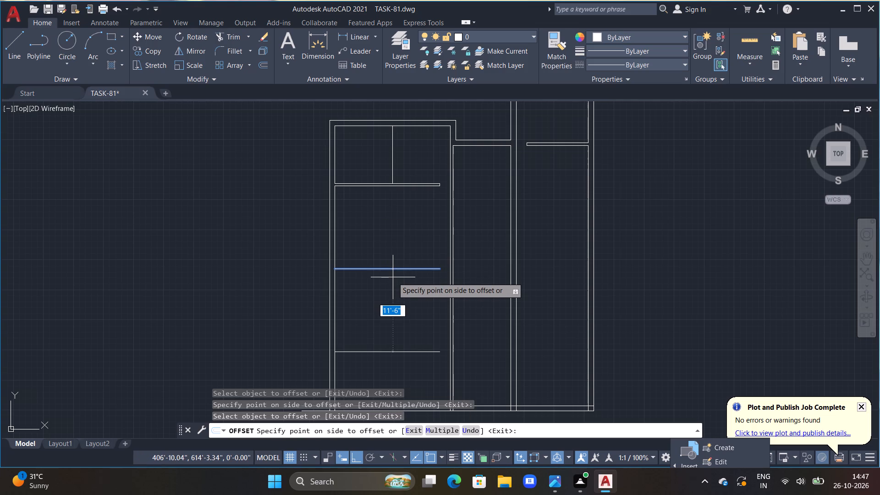
text(9")
key(Return)
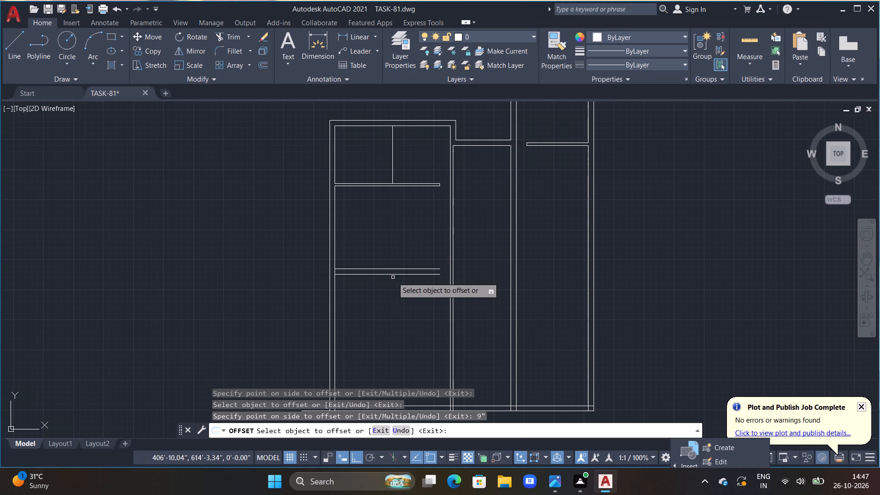
key(Escape)
key(Escape)
key(Escape)
key(Escape)
key(Escape)
key(Escape)
key(Escape)
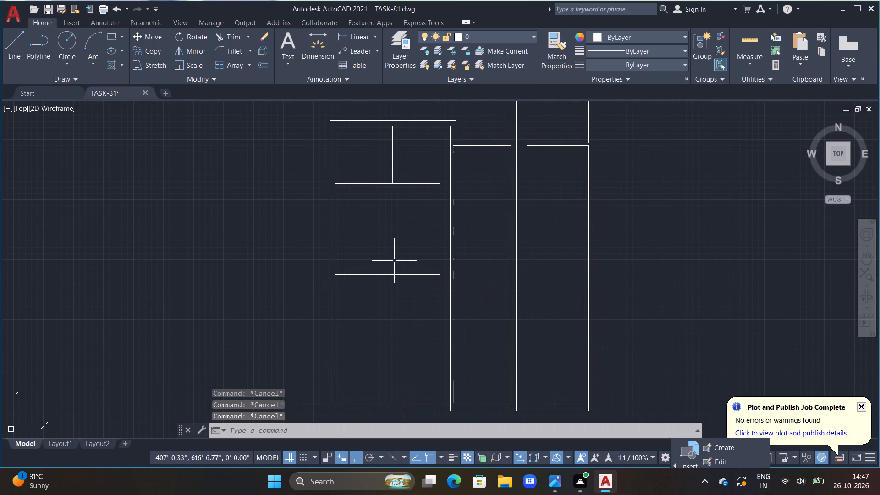
Extend the lower face of the new 9" horizontal wall to the left wall's outer face.
text(EX)
key(space)
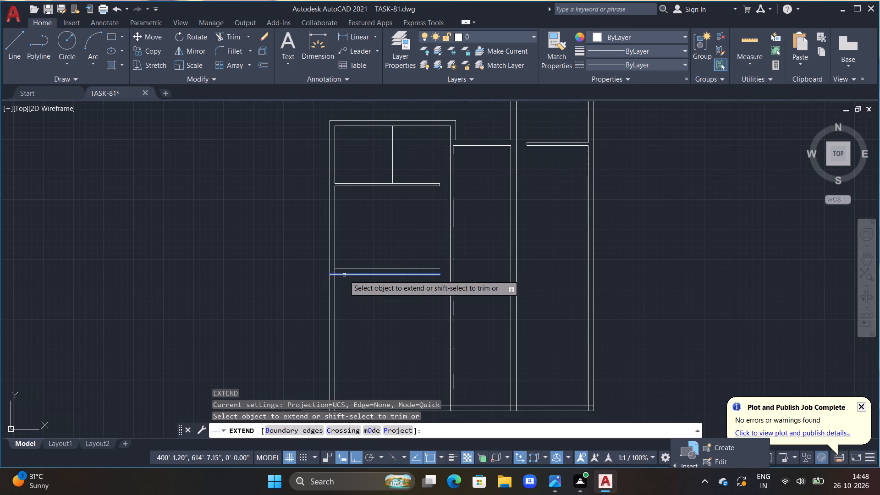
click(344, 275)
key(Escape)
key(Escape)
key(Escape)
key(Escape)
key(Escape)
key(Escape)
key(Escape)
key(Escape)
key(Escape)
key(Escape)
key(Escape)
key(Escape)
key(Escape)
Extend both faces of the 9" horizontal wall right to the far face of the 4.5" vertical wall.
middle_drag(424, 270, 421, 254)
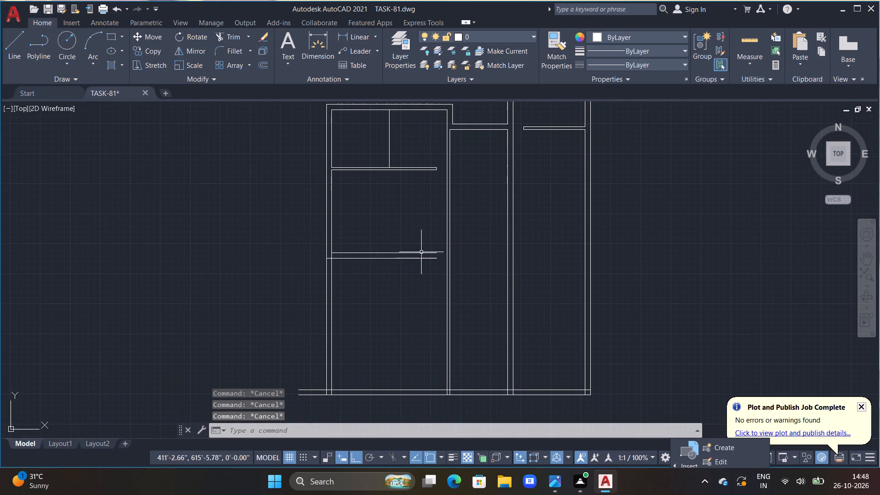
scroll(467, 241, up, 2)
text(EX)
key(space)
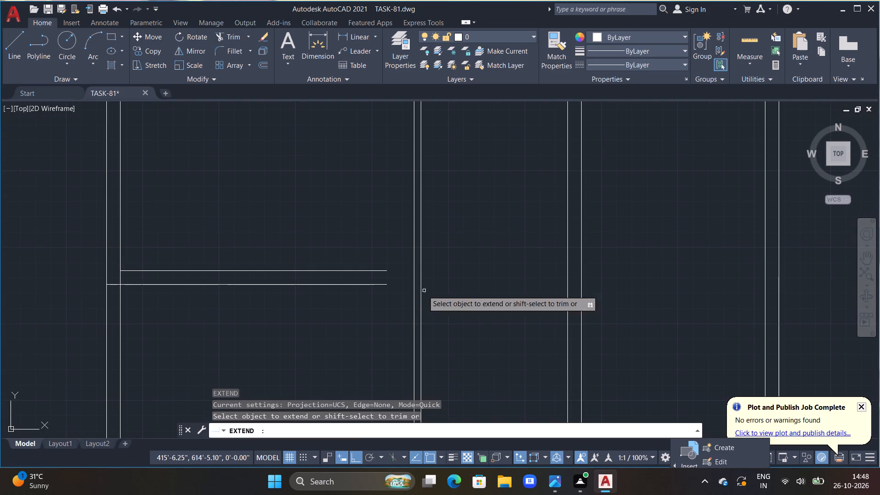
click(376, 283)
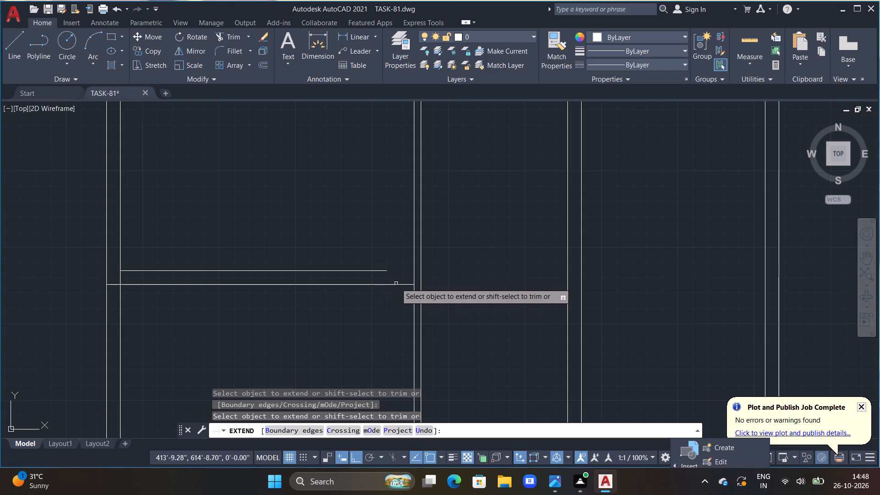
click(399, 283)
drag(386, 270, 395, 268)
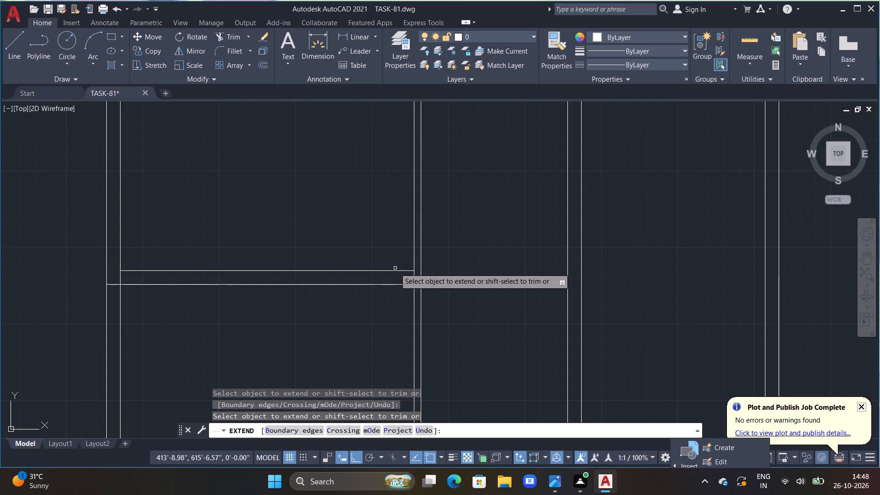
click(400, 269)
scroll(431, 269, down, 3)
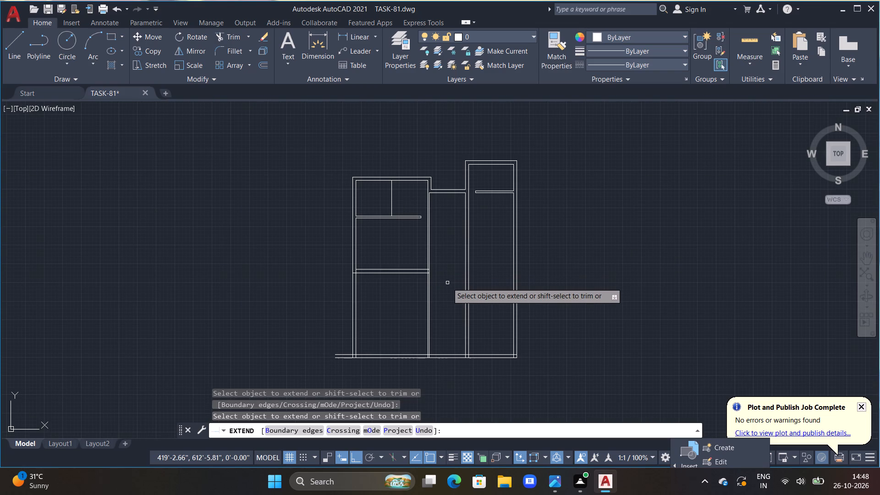
key(Escape)
key(Escape)
key(Escape)
key(Escape)
key(Escape)
Offset the 9" horizontal wall's upper face 3'6" up to mark a door opening.
scroll(440, 261, up, 2)
middle_drag(446, 279, 468, 330)
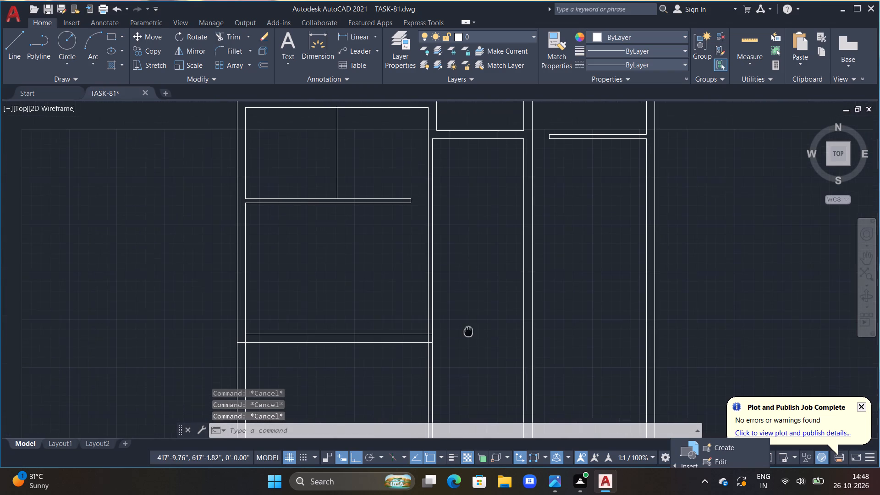
middle_drag(468, 330, 470, 333)
key(Escape)
key(Escape)
middle_drag(457, 321, 471, 317)
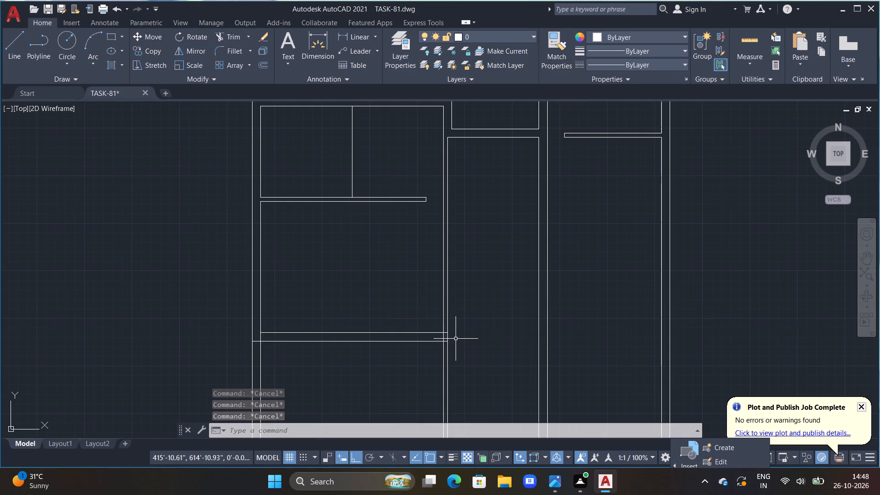
text(OFF 3'6")
key(Return)
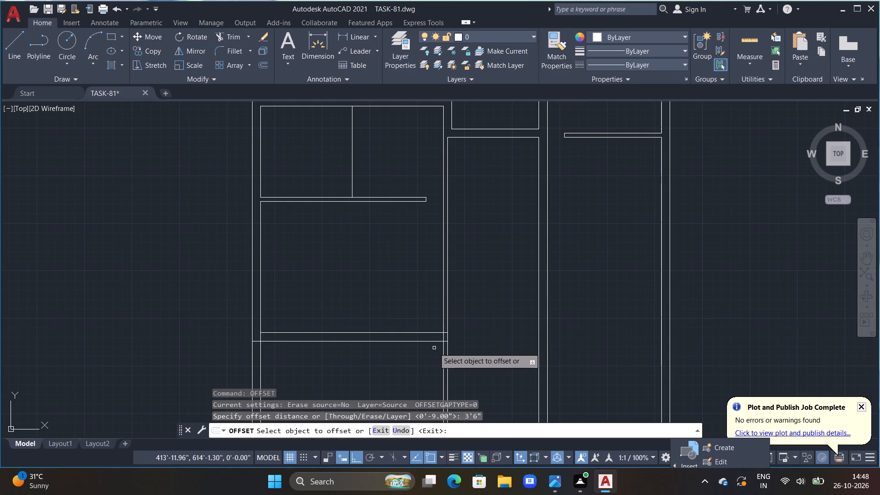
double_click(425, 333)
click(420, 296)
key(Escape)
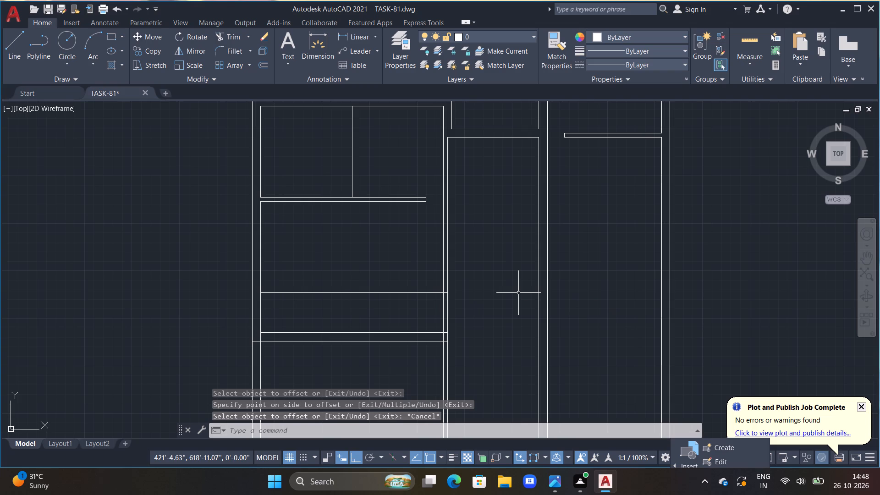
Trim the 4.5" vertical wall between the offset line and the 9" wall, and trim the offset line back to the wall's end.
key(t)
text(R)
key(space)
drag(414, 285, 478, 311)
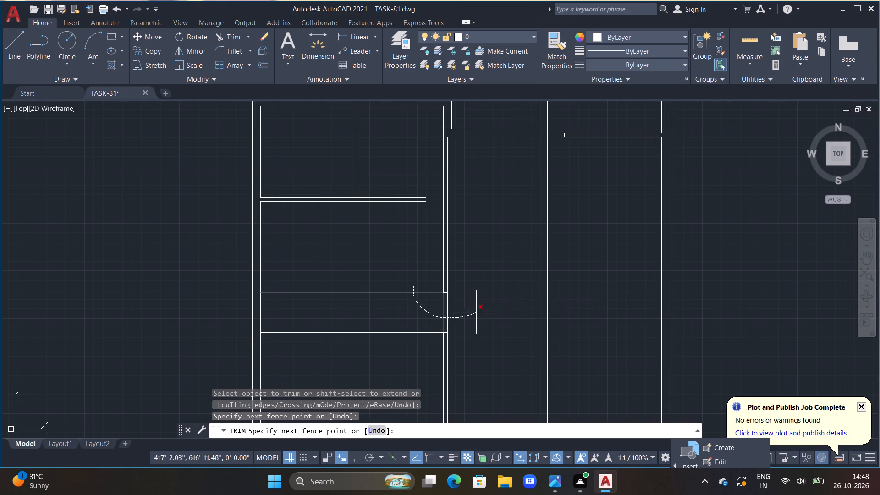
drag(478, 311, 484, 303)
Trim the 4.5" wall's inner face and the left wall's inner face within the 9" horizontal wall to clean both junctions.
scroll(444, 334, up, 3)
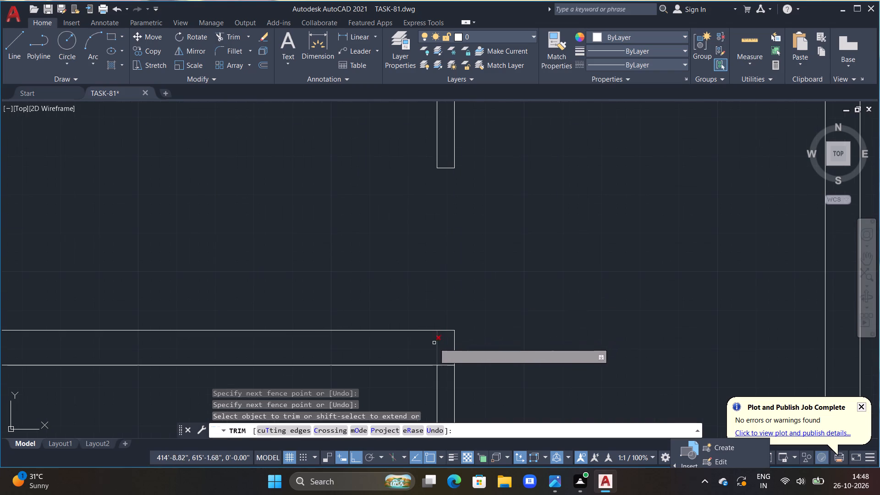
drag(435, 342, 450, 371)
scroll(457, 356, down, 5)
scroll(384, 355, up, 4)
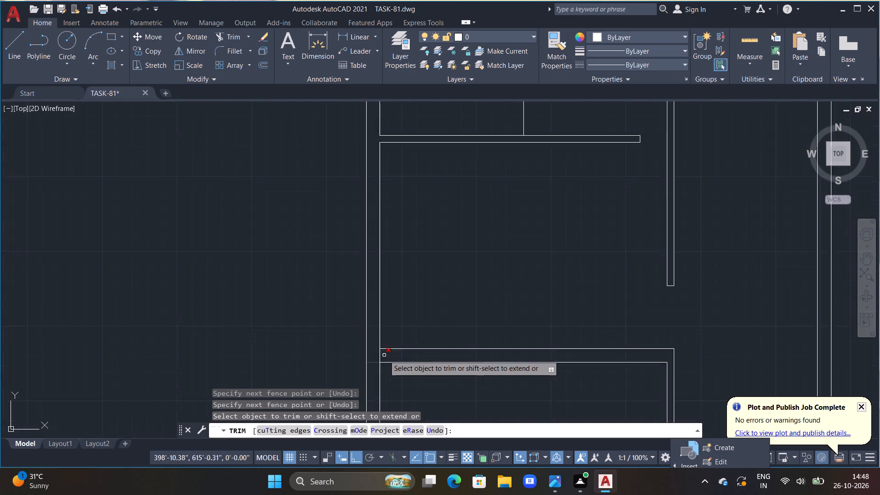
middle_drag(410, 368, 421, 235)
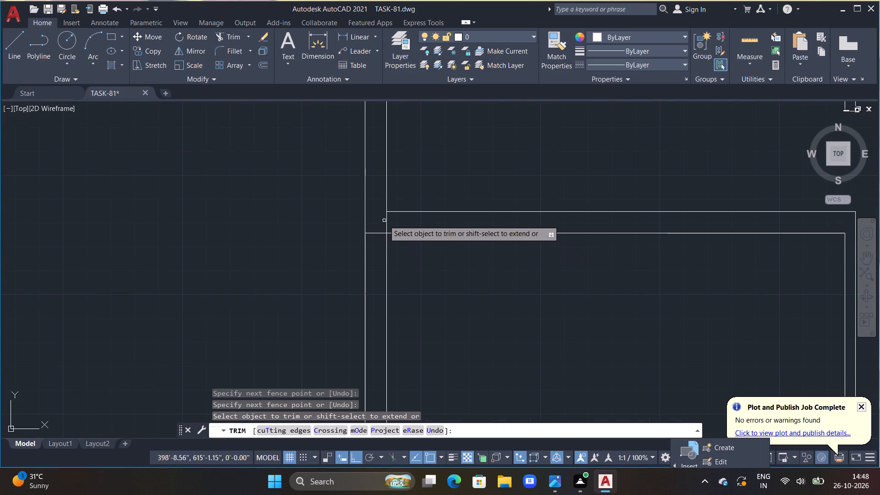
click(389, 221)
click(384, 222)
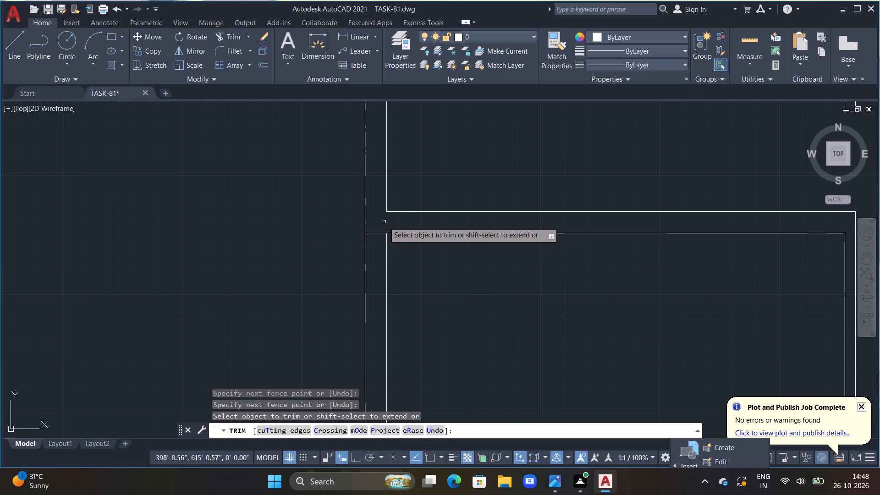
Trim away the left wall's faces below the 9" horizontal wall and the bottom wall lines' overhang beyond the left wall.
scroll(455, 264, down, 2)
middle_drag(458, 267, 393, 61)
drag(387, 151, 256, 207)
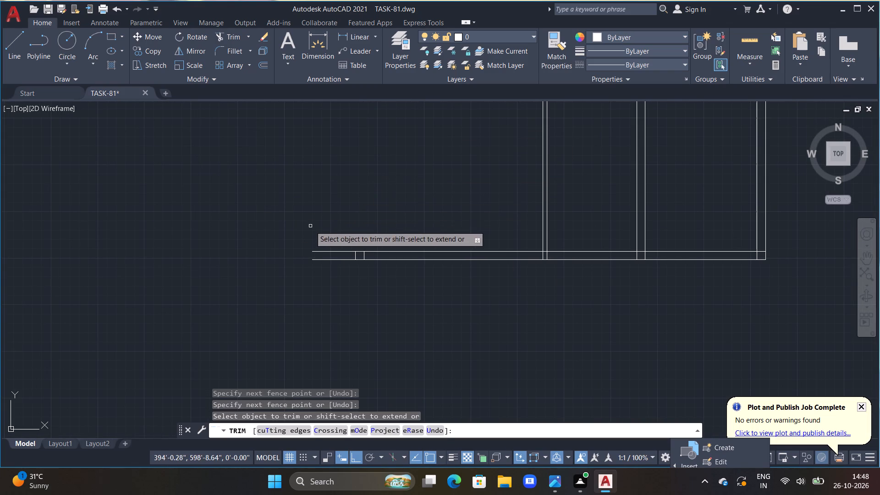
drag(349, 247, 339, 317)
middle_drag(382, 171, 407, 341)
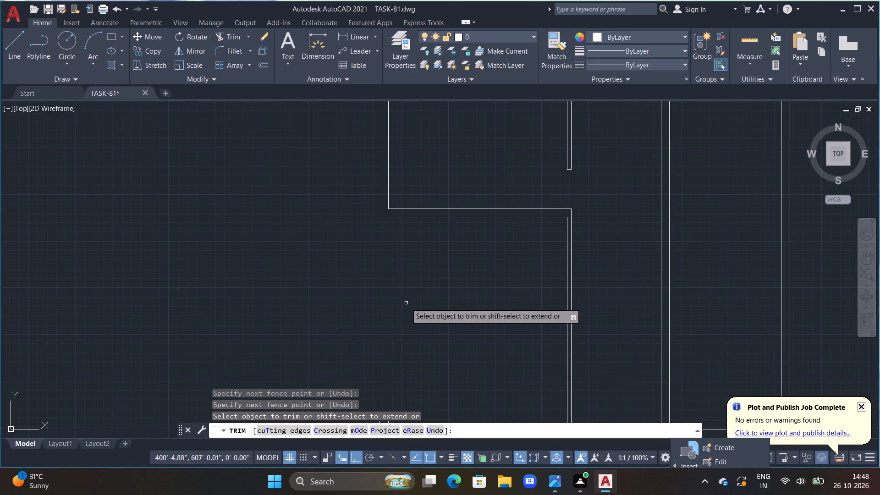
scroll(390, 255, down, 2)
middle_drag(404, 264, 448, 253)
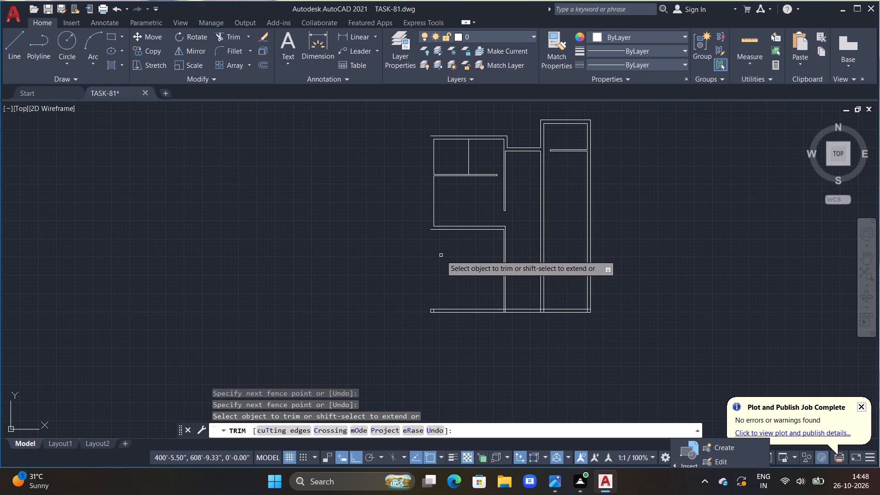
key(Escape)
key(Escape)
key(Escape)
key(Escape)
key(Escape)
key(Escape)
key(Escape)
Draw a vertical line from the 9" wall's lower-left end up to the top wall's outer left end to close the left wall.
scroll(432, 206, up, 1)
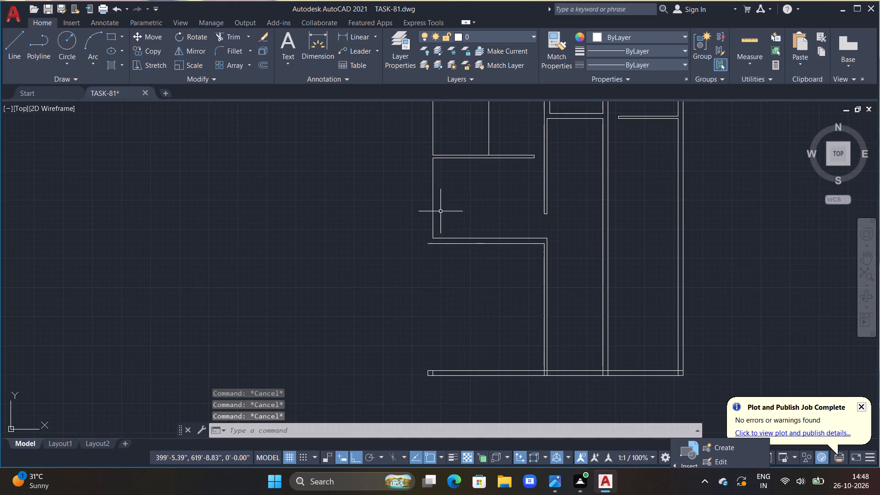
middle_drag(445, 219, 470, 324)
key(Escape)
key(l)
key(space)
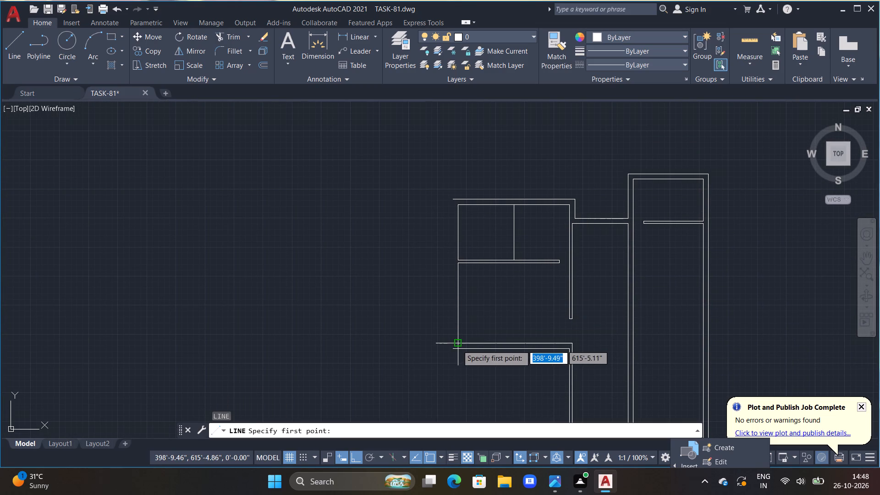
drag(452, 351, 448, 321)
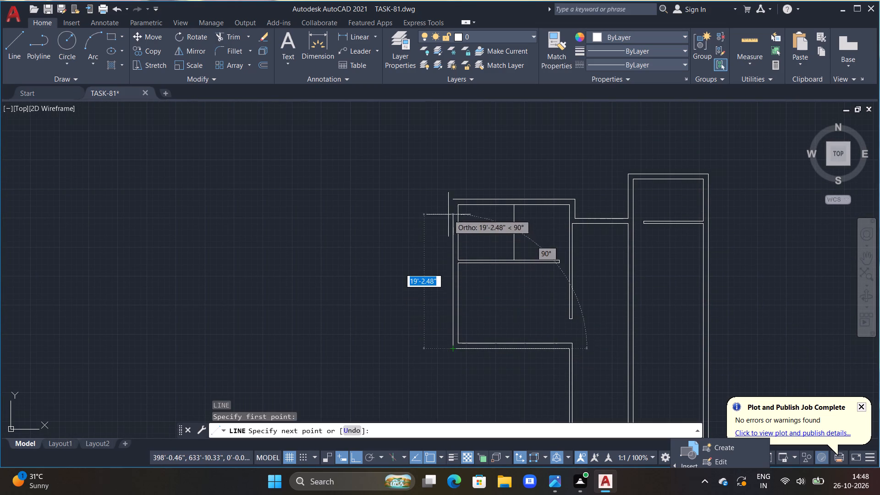
click(452, 199)
key(Escape)
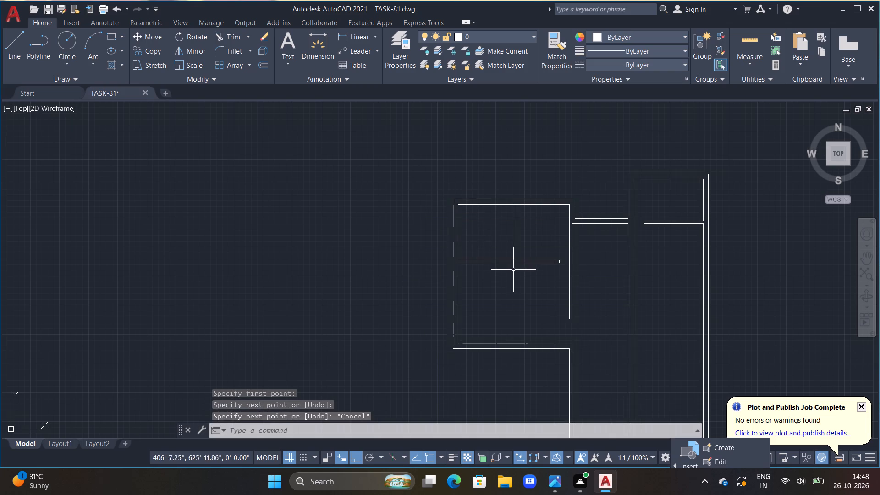
Offset the left face of the central 9" vertical wall 3' to the left into the passage.
middle_drag(559, 289, 428, 264)
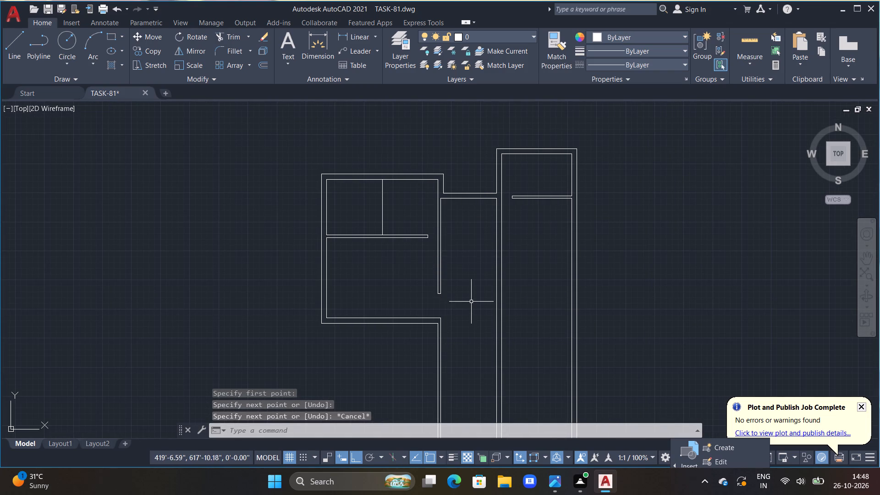
middle_drag(472, 300, 413, 293)
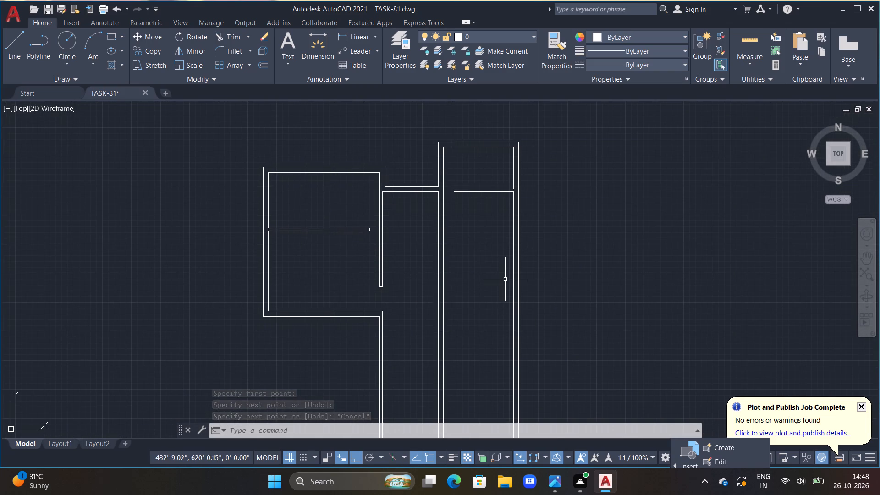
middle_drag(470, 264, 504, 236)
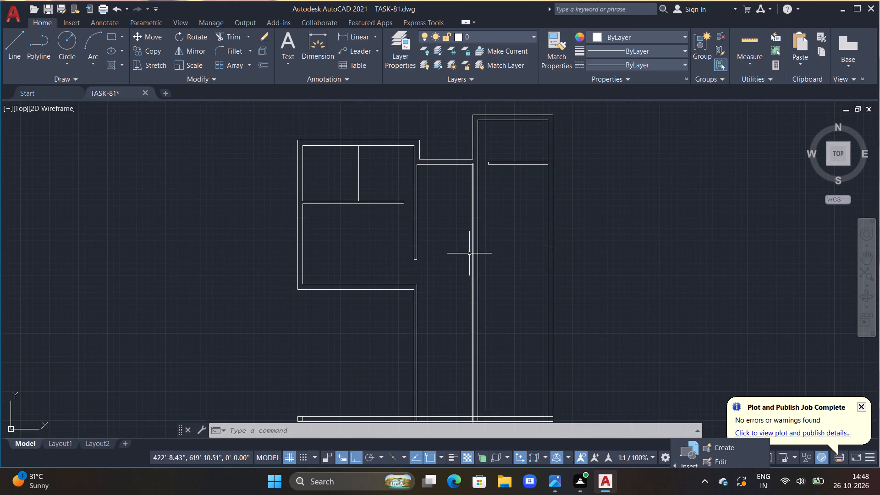
scroll(467, 266, up, 1)
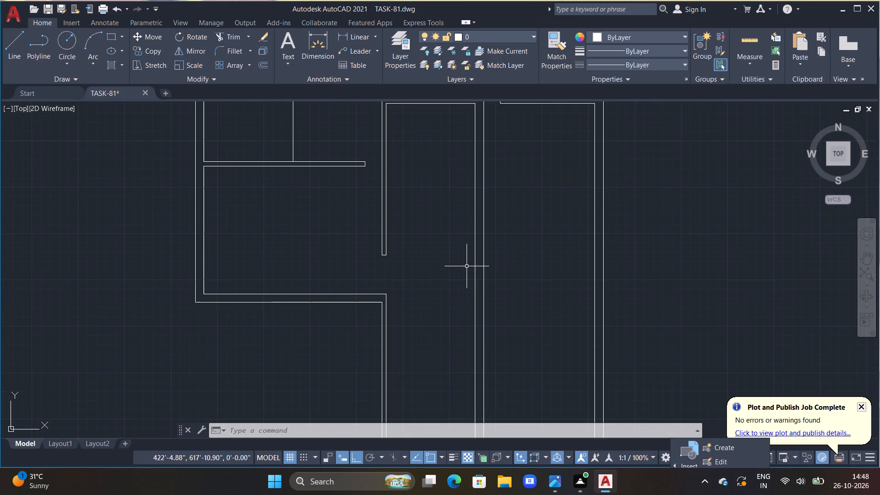
middle_drag(476, 270, 541, 285)
scroll(541, 285, up, 1)
text(OFF)
key(space)
text(5')
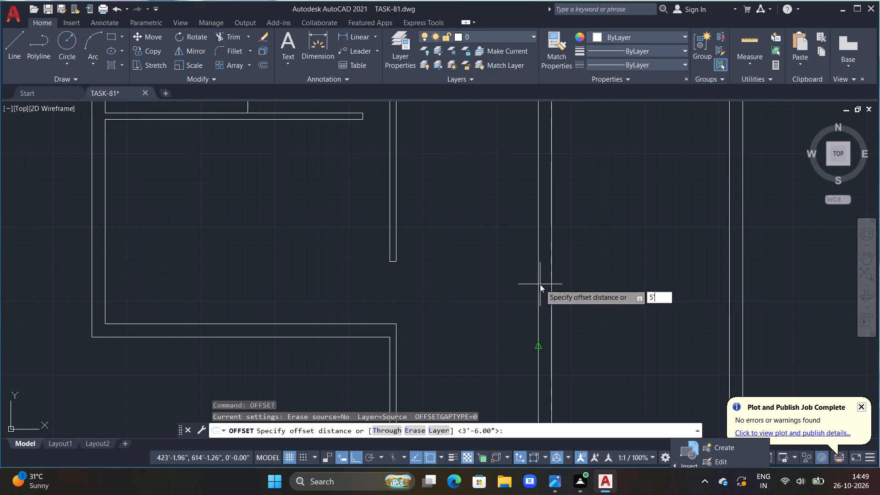
key(Return)
click(538, 284)
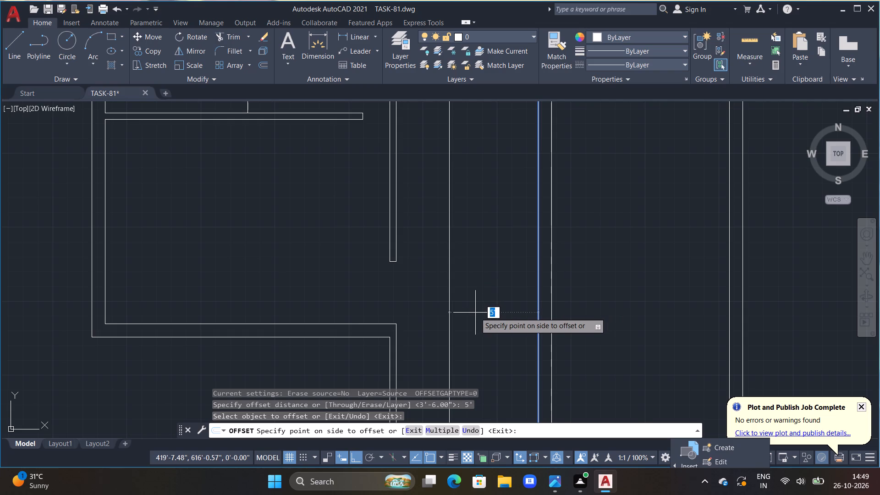
text(3')
key(Return)
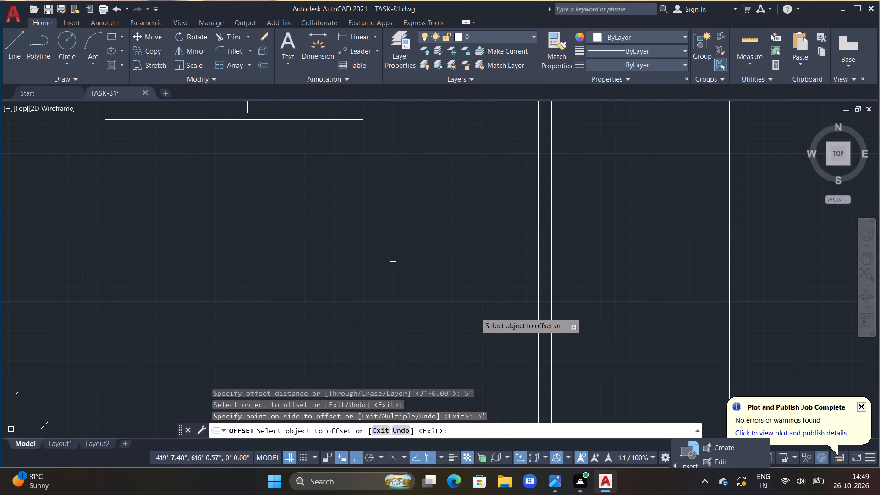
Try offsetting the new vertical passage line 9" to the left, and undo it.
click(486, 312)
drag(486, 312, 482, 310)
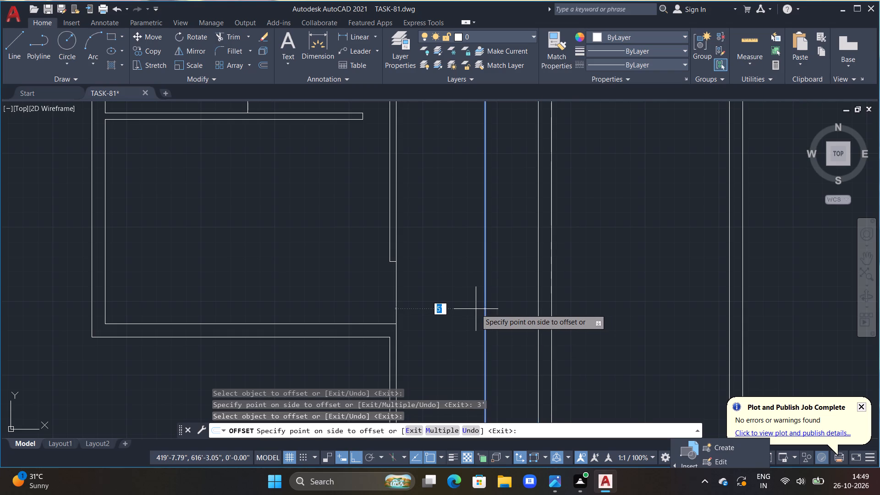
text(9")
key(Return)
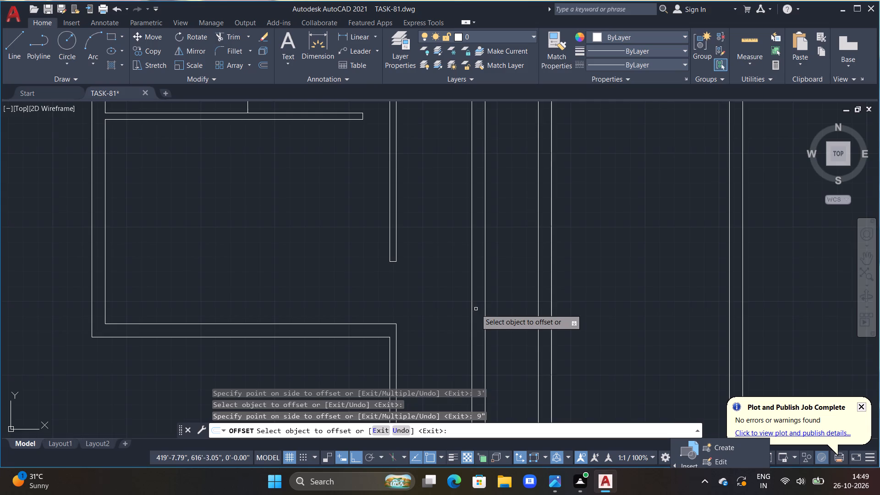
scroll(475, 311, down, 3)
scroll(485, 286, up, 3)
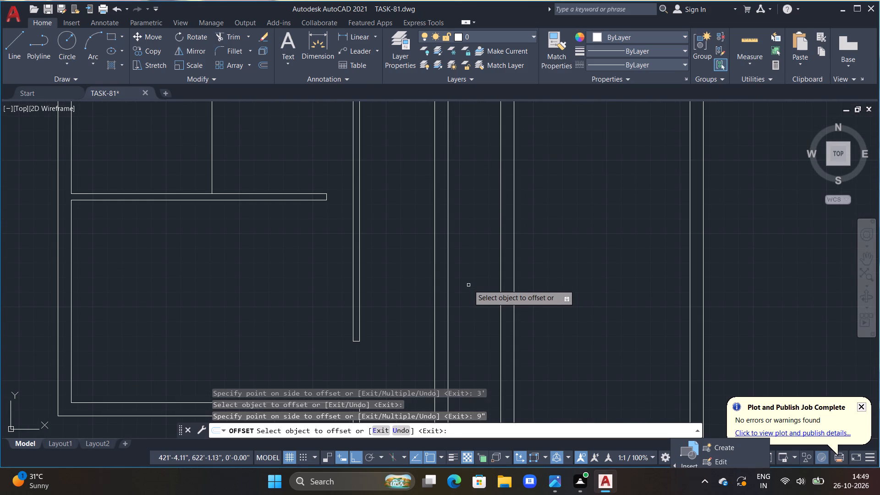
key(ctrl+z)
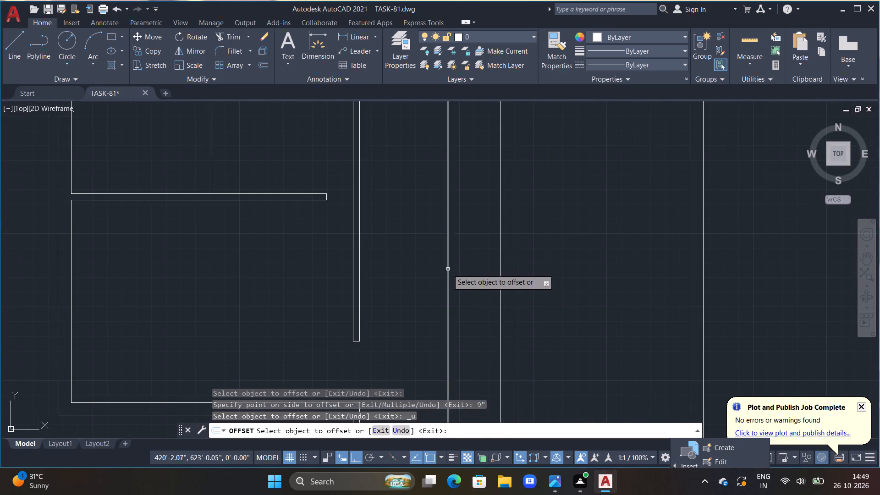
Offset the new vertical passage line 4.5" to the left to form the partition's other face.
double_click(448, 269)
text(4.5")
key(Return)
scroll(477, 311, down, 1)
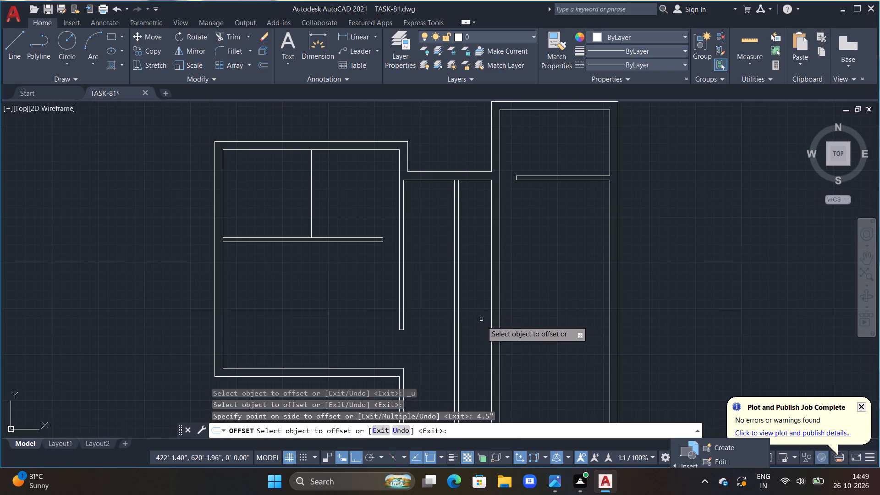
middle_drag(422, 335, 430, 296)
scroll(428, 296, up, 1)
key(Escape)
key(Escape)
scroll(396, 287, up, 2)
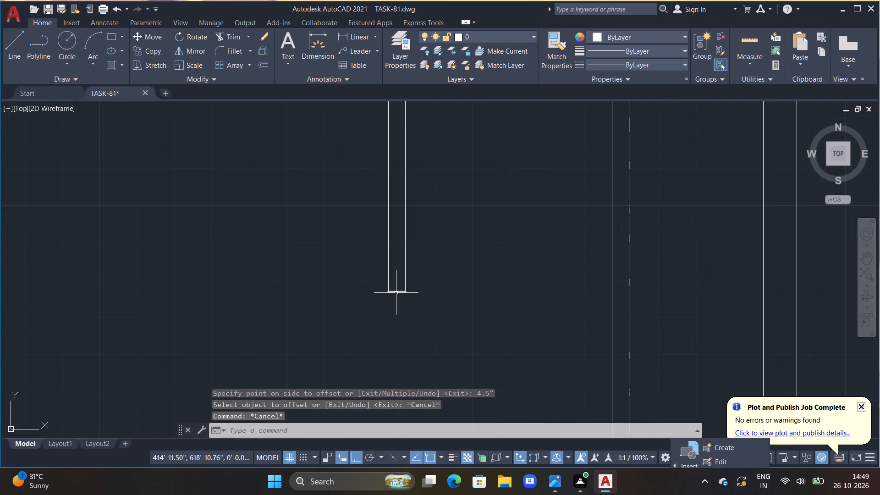
Erase the short line capping the lower end of the 4.5" vertical wall beside the passage.
click(396, 293)
key(Delete)
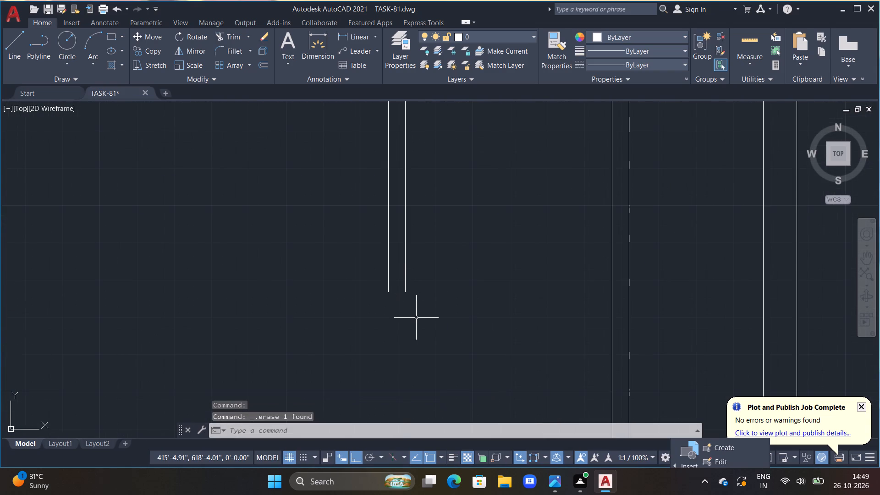
Draw a horizontal line about 5'-4.5" long from the lower end of that wall's right face, rightward across the passage partition.
text(L)
key(space)
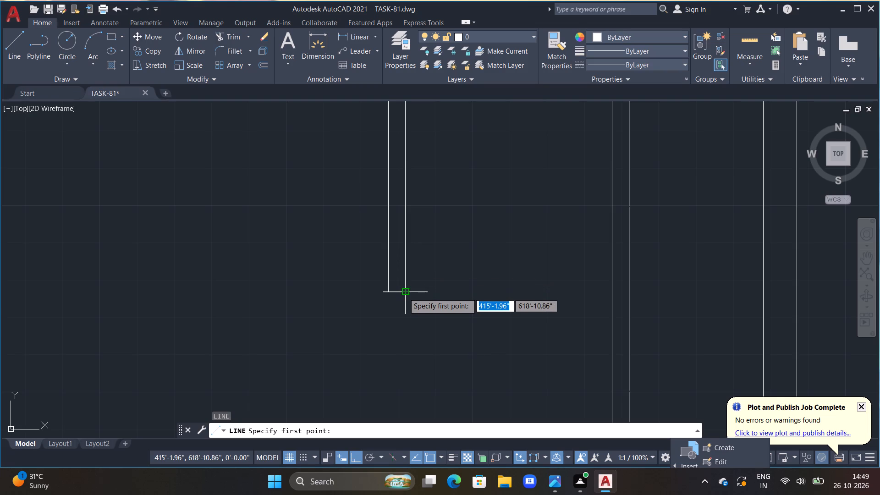
click(404, 293)
scroll(478, 287, down, 3)
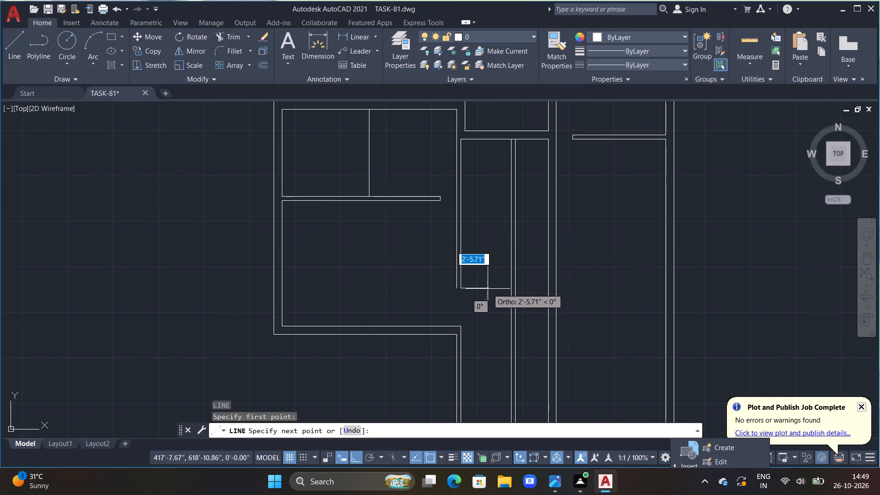
scroll(516, 292, up, 3)
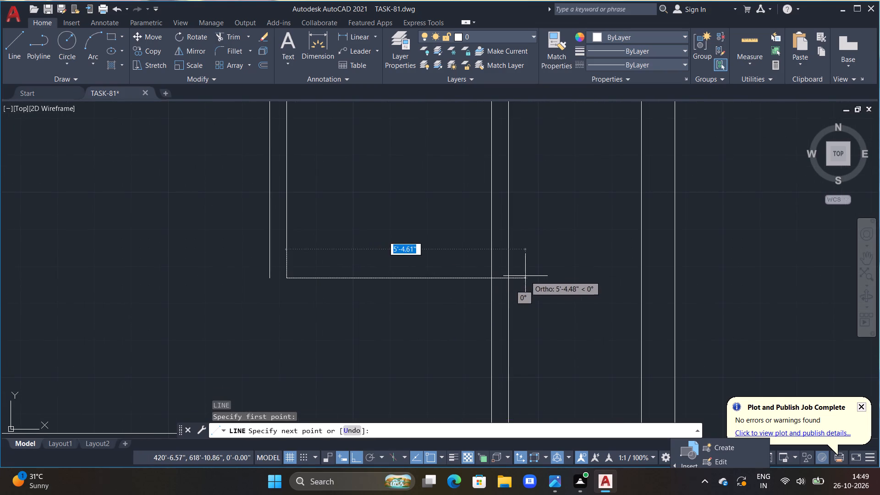
click(526, 276)
key(Escape)
Offset the new horizontal line 4.5" downward to form the bottom wall's other face.
text(OFF)
key(space)
text(4.5")
key(Return)
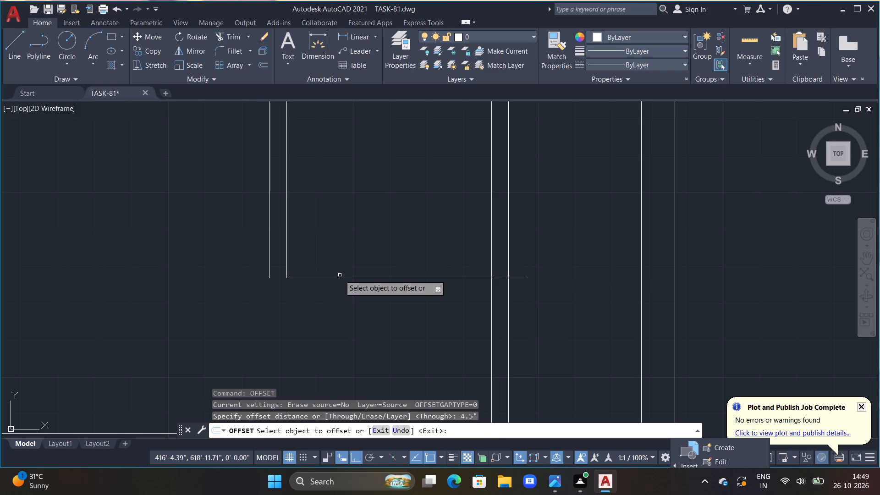
drag(344, 279, 344, 284)
click(348, 316)
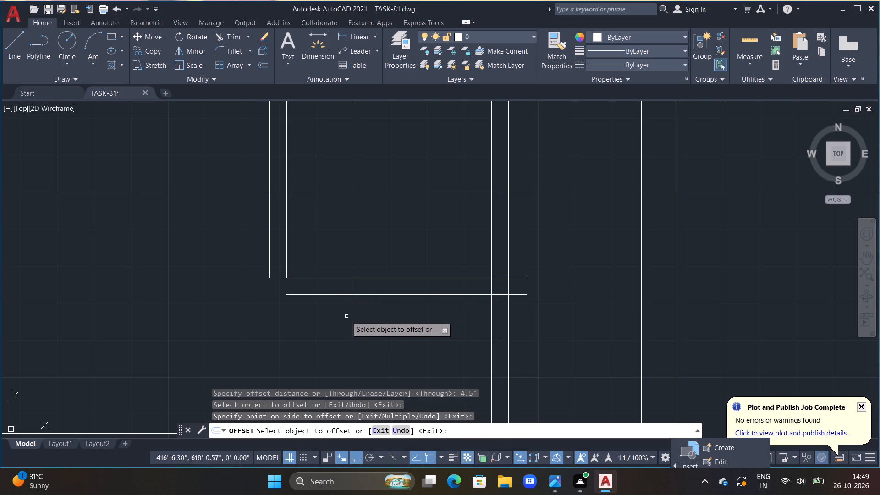
key(Escape)
Draw lines from the left wall face's lower end down and across to the lower horizontal line, closing the outer corner.
scroll(335, 297, up, 1)
scroll(333, 297, down, 4)
scroll(332, 293, up, 2)
middle_drag(332, 293, 373, 297)
scroll(369, 295, up, 2)
middle_drag(369, 294, 418, 257)
scroll(418, 257, up, 1)
key(Escape)
key(Escape)
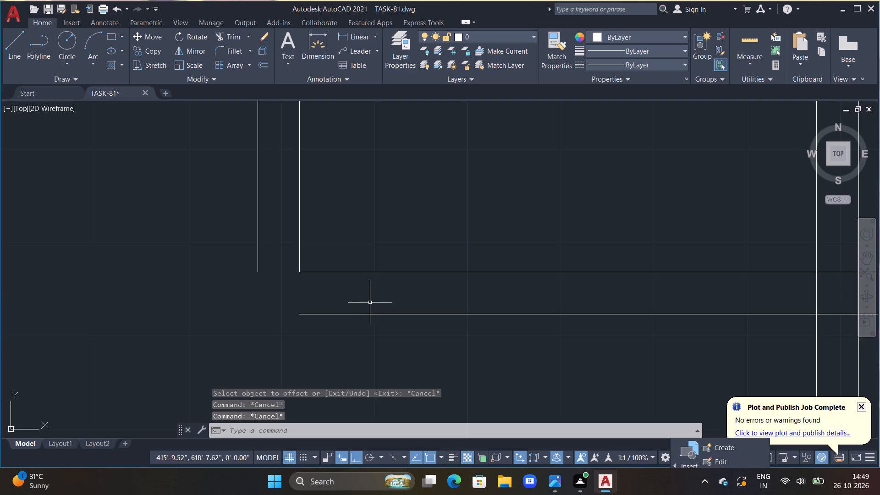
text(L)
key(space)
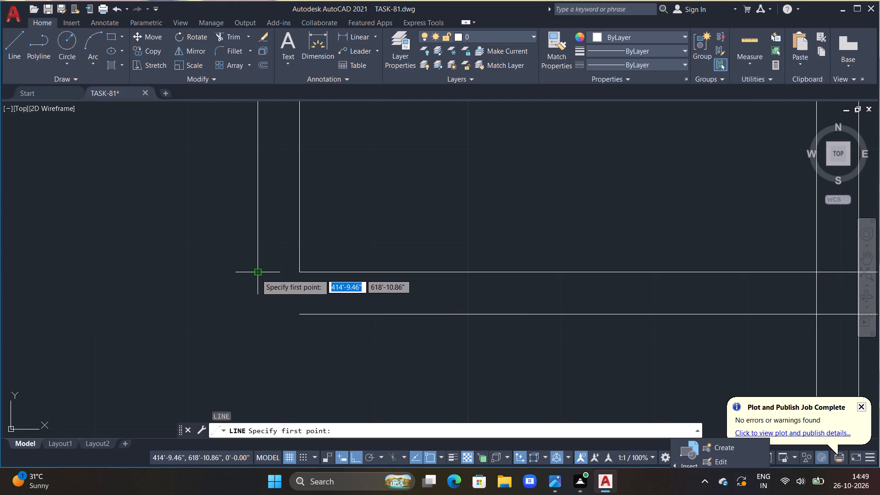
click(257, 274)
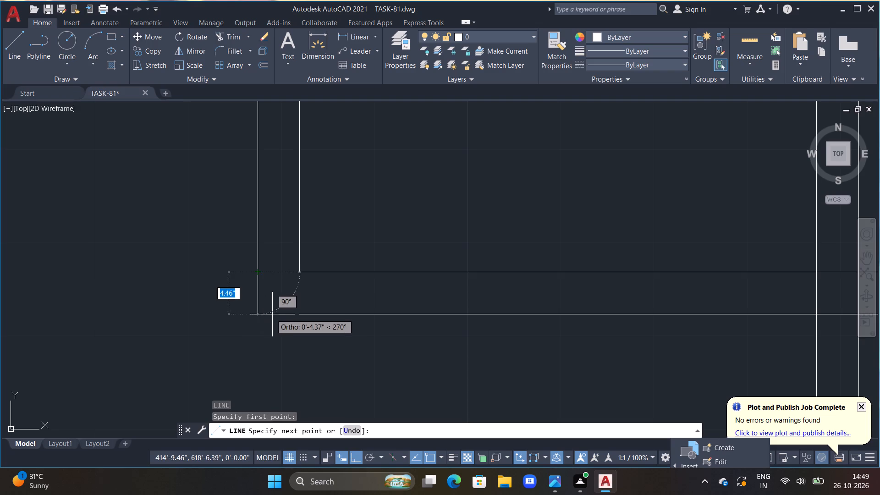
click(259, 313)
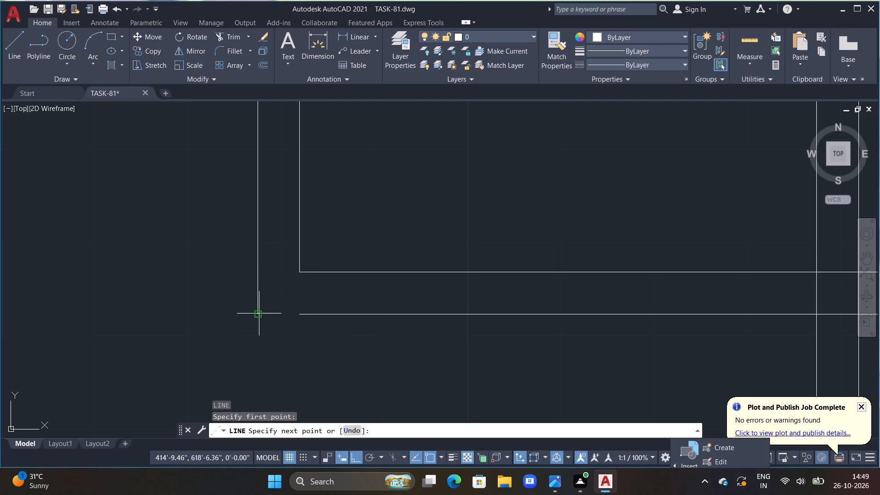
click(297, 312)
key(Escape)
Trim the two partition lines where they continue below the new bottom wall.
scroll(320, 318, down, 4)
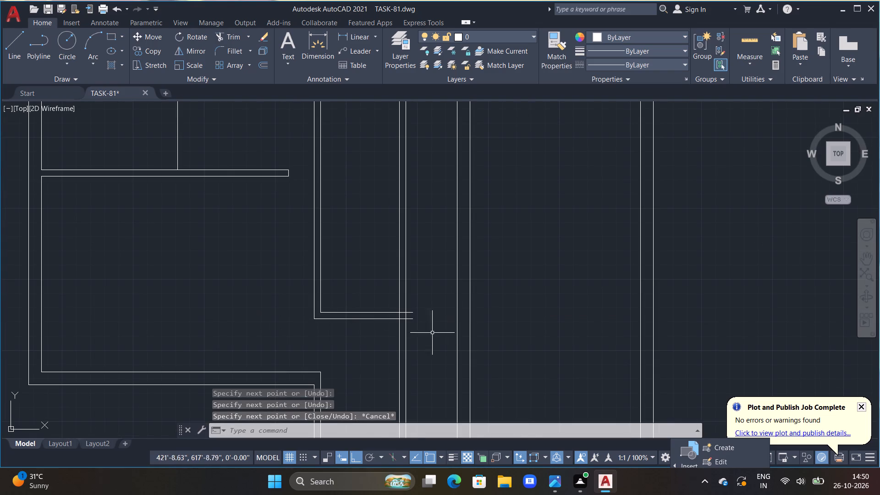
middle_drag(426, 335, 429, 286)
text(TR)
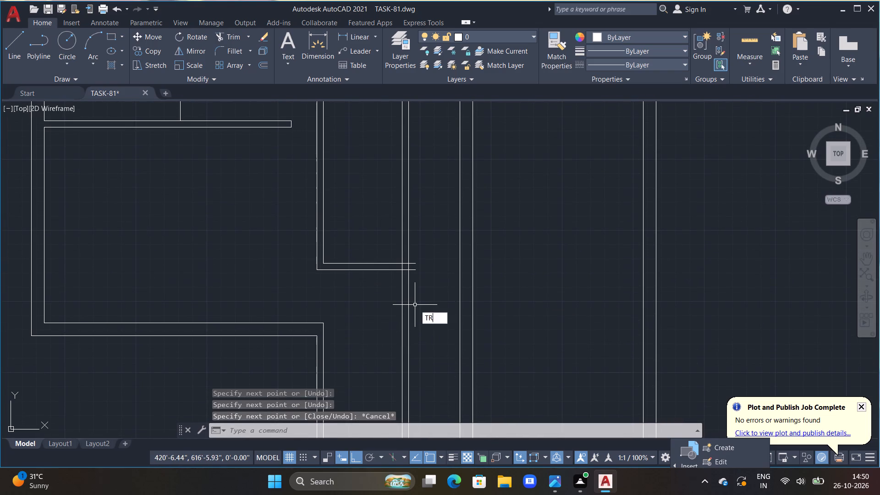
key(space)
drag(423, 300, 386, 313)
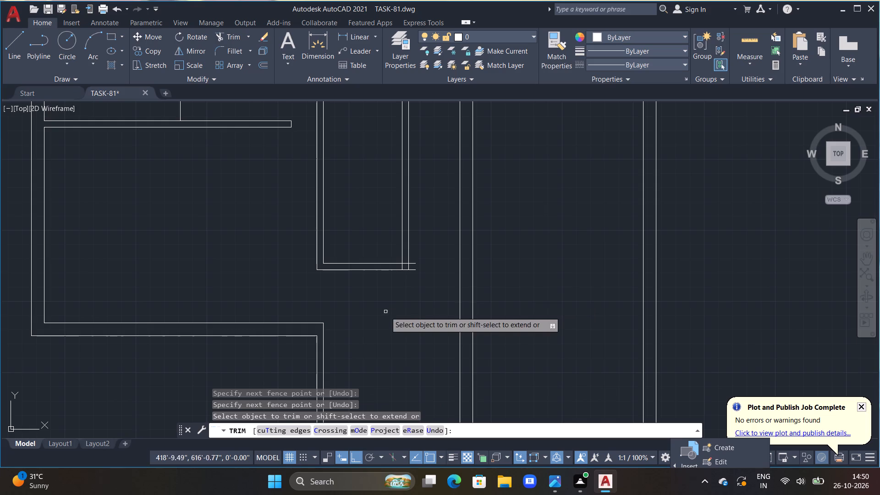
scroll(433, 208, down, 2)
scroll(423, 162, up, 1)
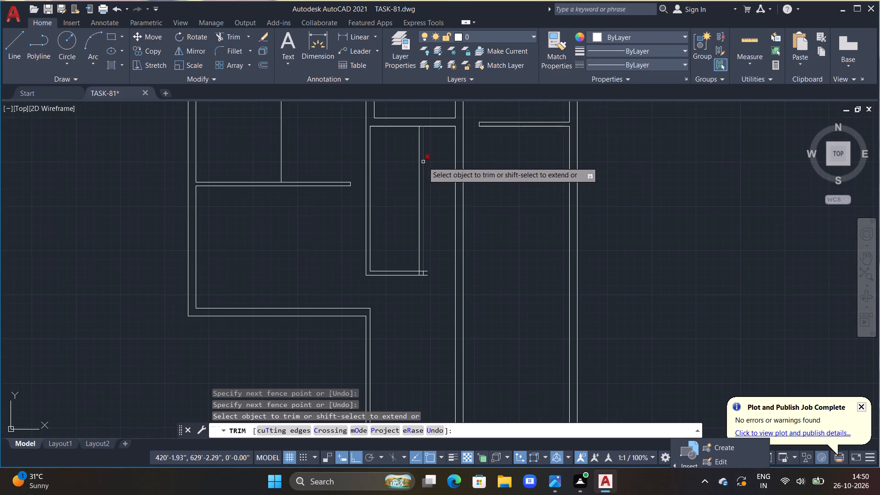
scroll(432, 213, up, 1)
key(Escape)
key(Escape)
key(Escape)
key(Escape)
key(Escape)
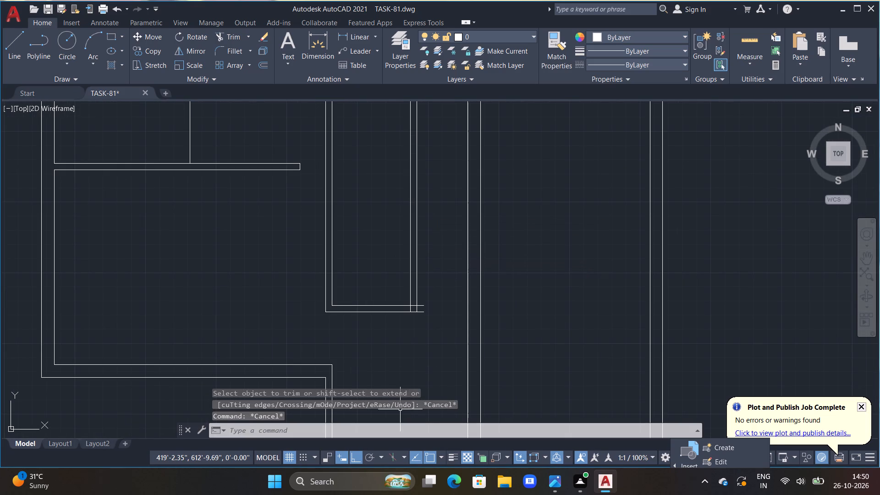
Offset the inner face of the bottom wall 4' upward.
text(OFF 4')
key(Return)
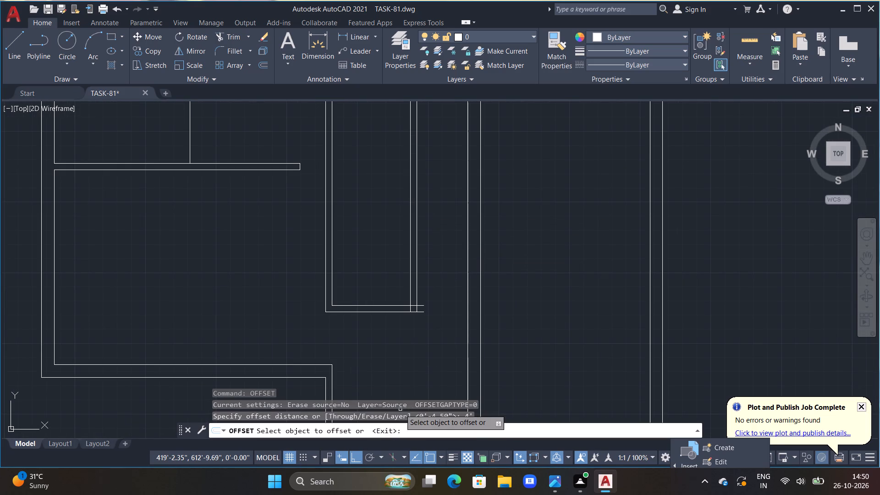
click(394, 305)
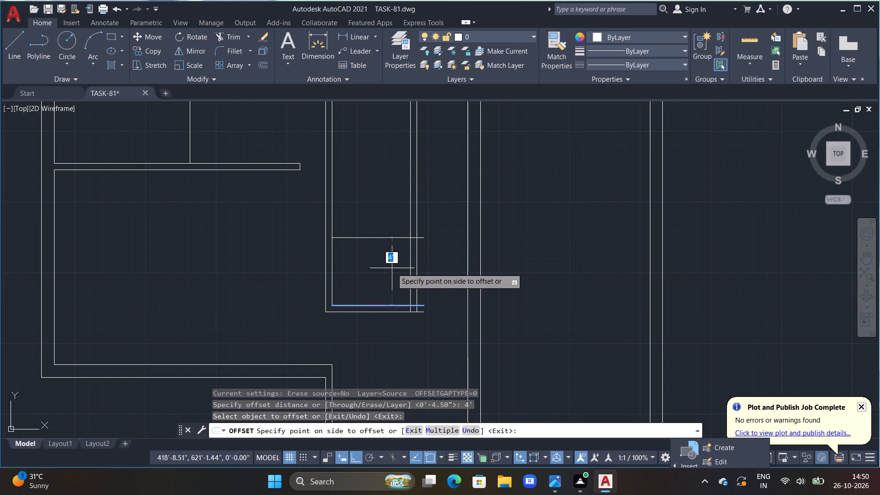
click(392, 268)
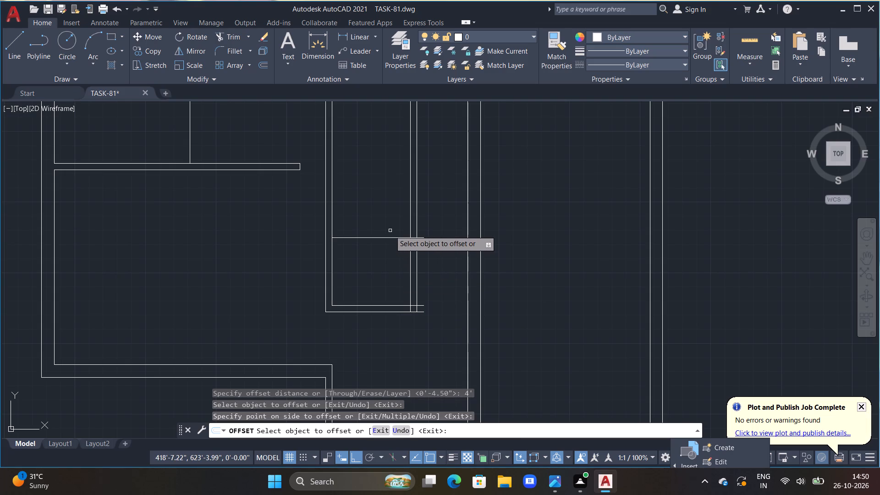
key(Escape)
key(Escape)
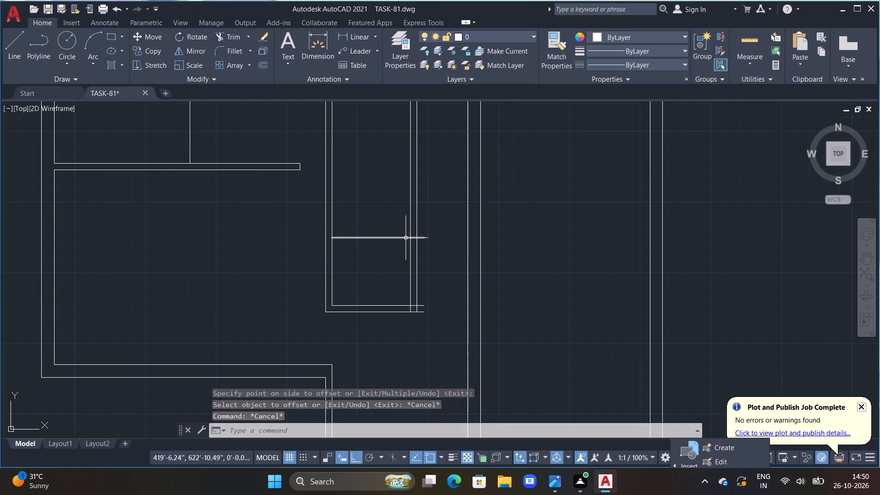
Trim away the part of the new offset line inside the narrow room, up to the partition's left face.
key(t)
key(r)
key(space)
drag(395, 221, 396, 247)
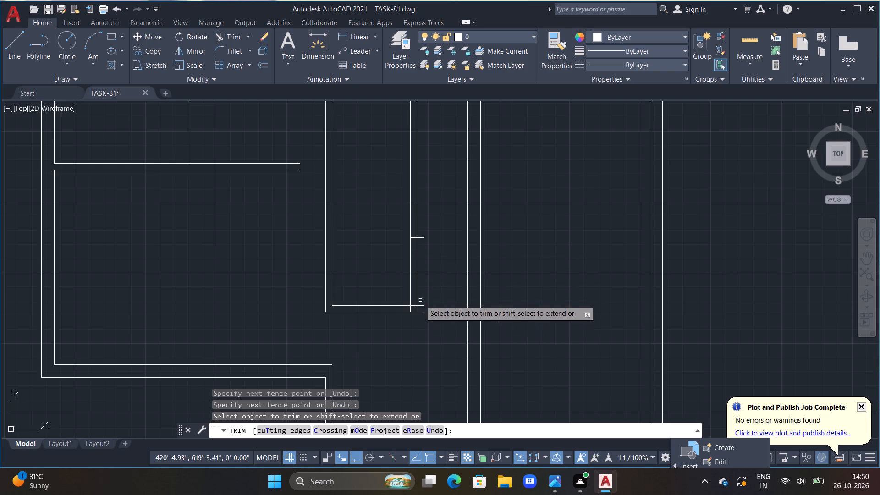
Trim the overhanging ends and overlapping lines where the bottom wall meets the partition to form a clean corner.
drag(422, 301, 420, 324)
scroll(415, 319, up, 3)
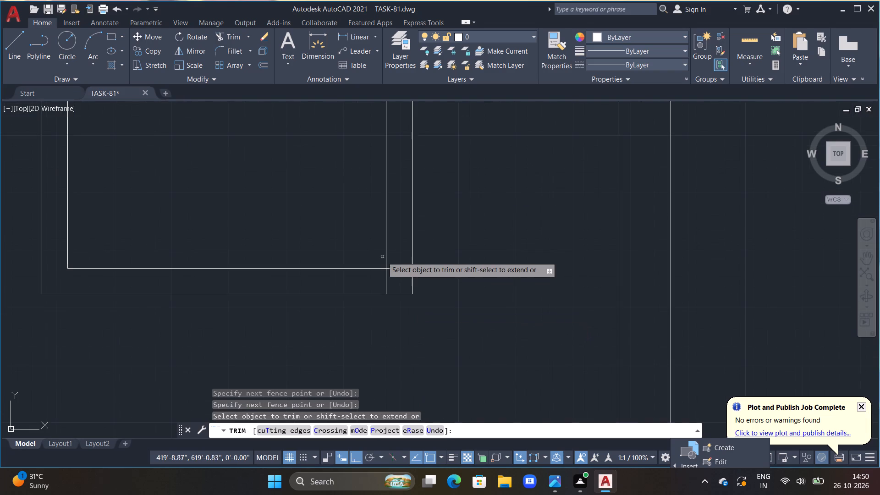
drag(397, 262, 395, 270)
drag(393, 272, 383, 280)
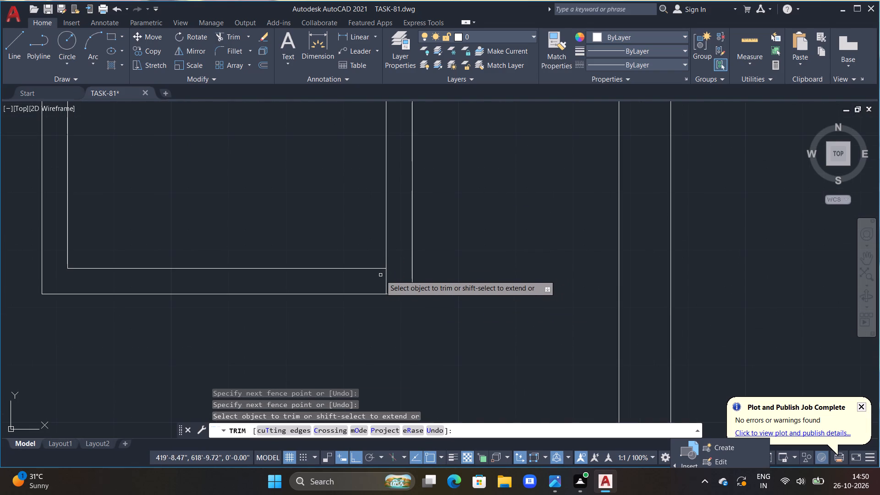
click(386, 277)
scroll(437, 198, down, 3)
middle_drag(450, 172, 451, 174)
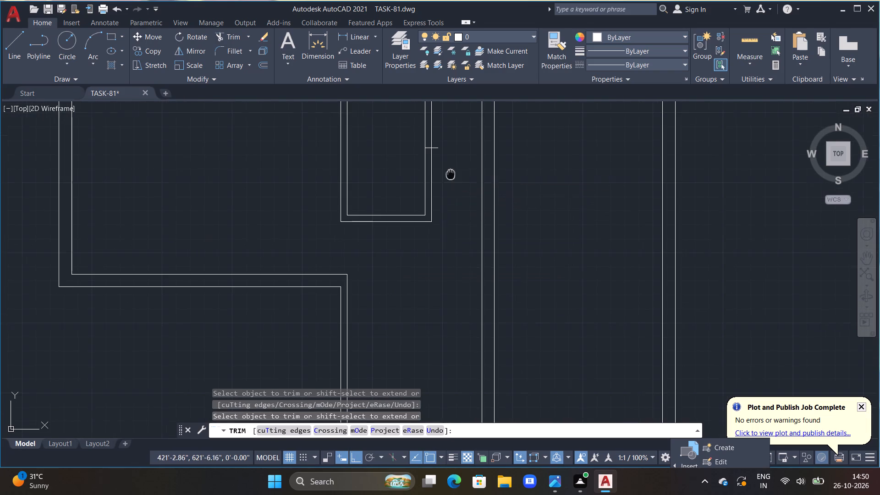
middle_drag(451, 174, 456, 227)
scroll(458, 221, down, 1)
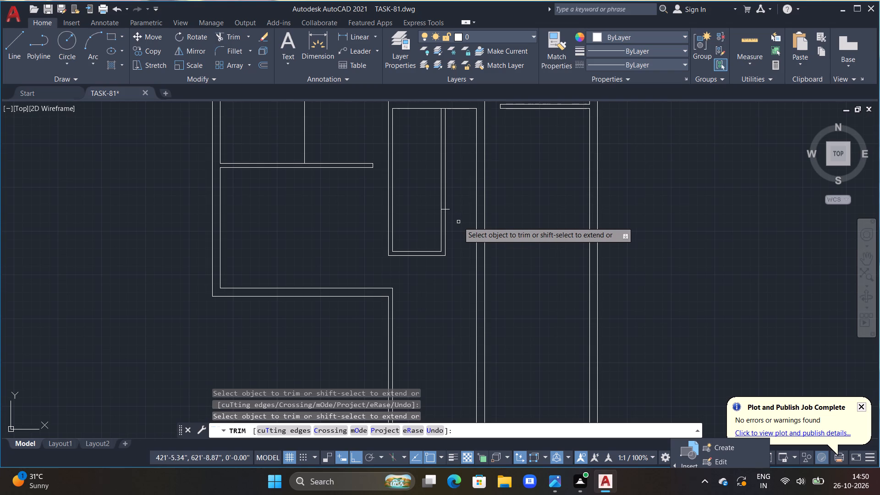
middle_drag(460, 240, 454, 253)
key(Escape)
key(Escape)
key(Escape)
Extend the short horizontal stub at the partition rightward to the far face of the central 9" wall.
scroll(440, 218, up, 1)
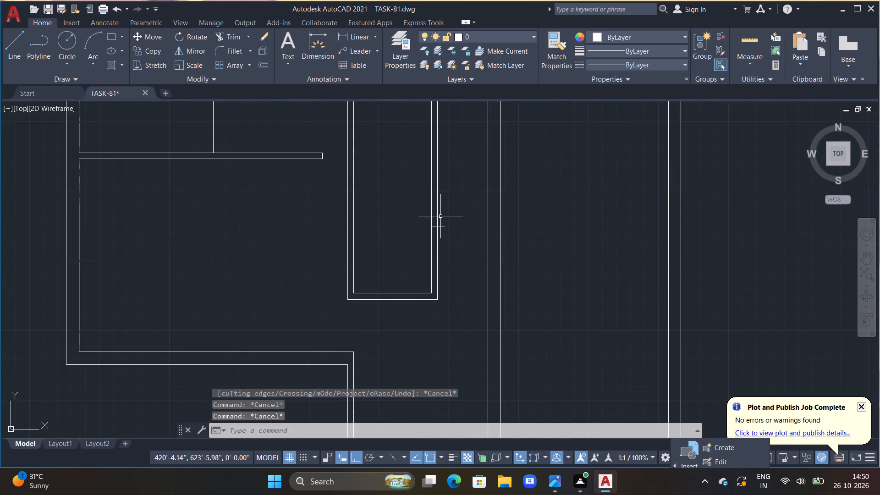
key(Escape)
scroll(439, 217, up, 1)
scroll(415, 260, up, 1)
middle_drag(481, 241, 449, 265)
scroll(456, 247, down, 1)
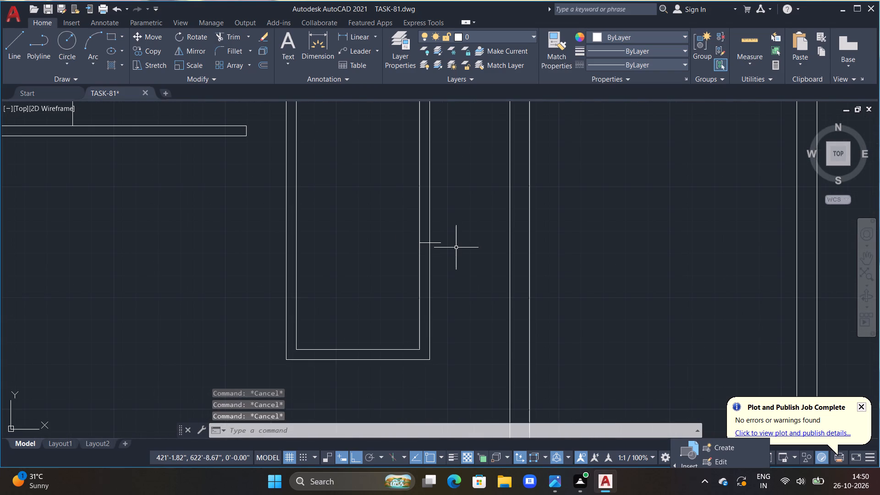
text(EX)
key(space)
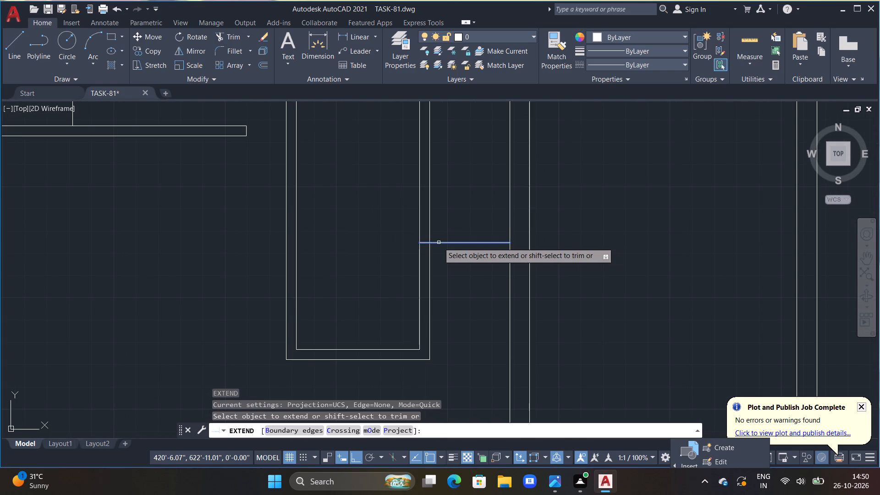
click(439, 242)
click(475, 243)
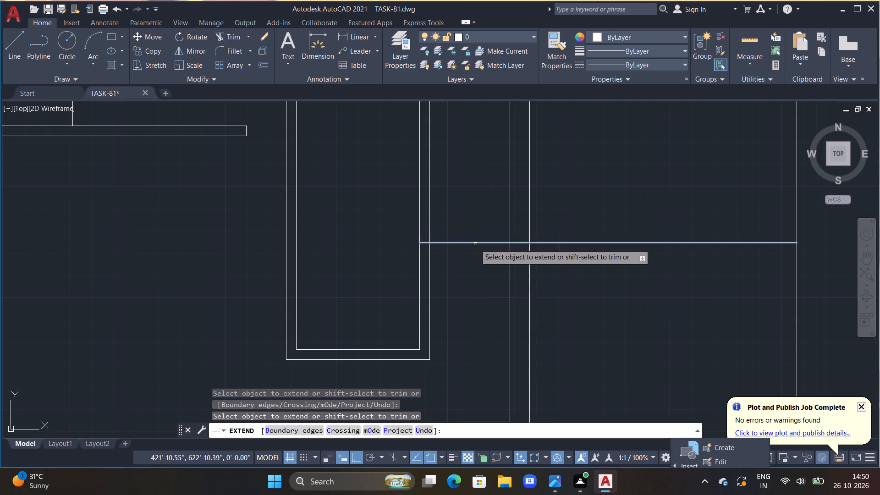
key(Escape)
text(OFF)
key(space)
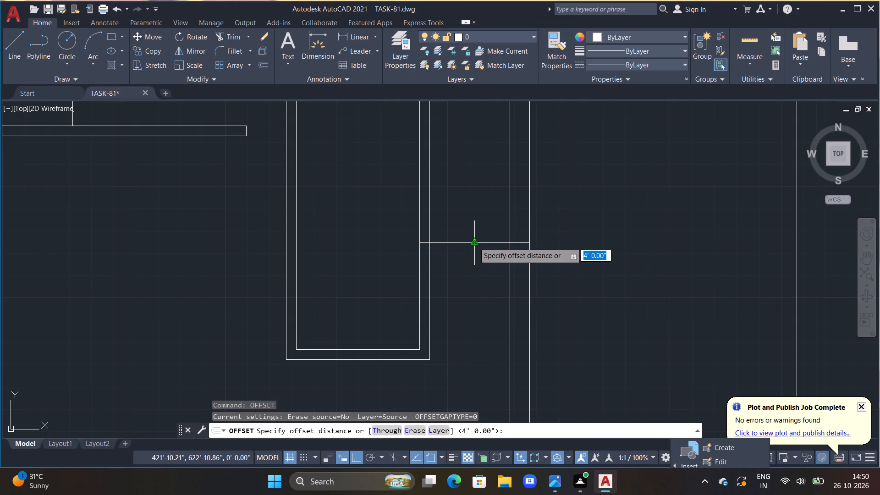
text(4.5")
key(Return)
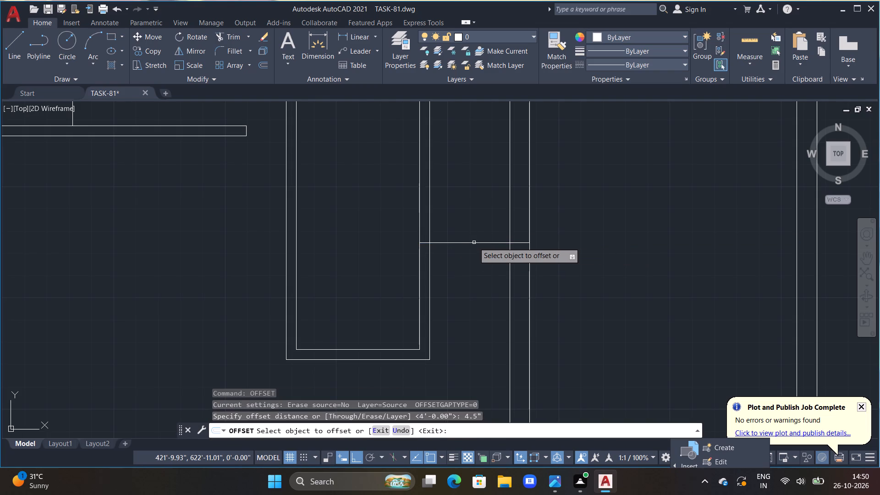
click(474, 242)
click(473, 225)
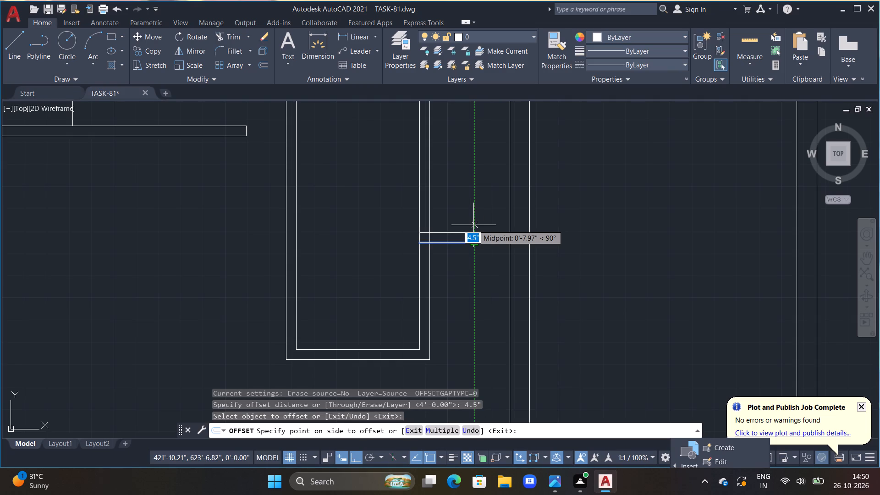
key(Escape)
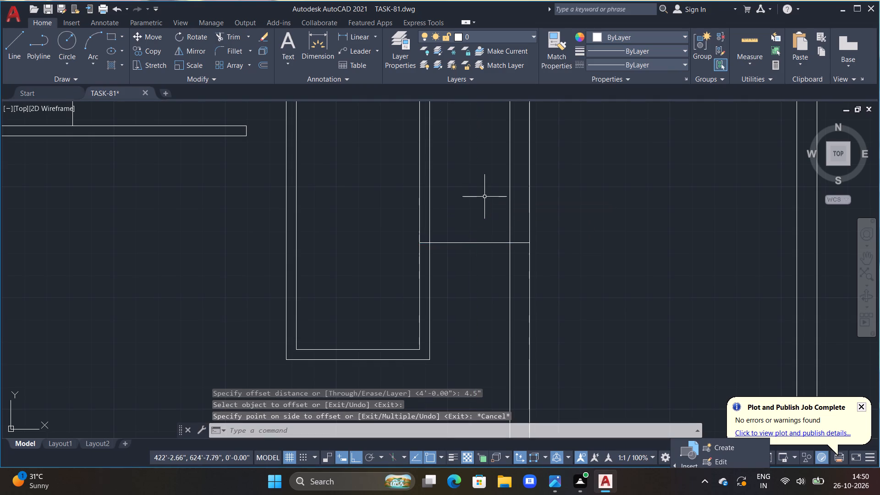
Offset the extended horizontal line 4.5" upward to form the cross wall between the partition and the central wall.
text(OFF 4.5")
key(Return)
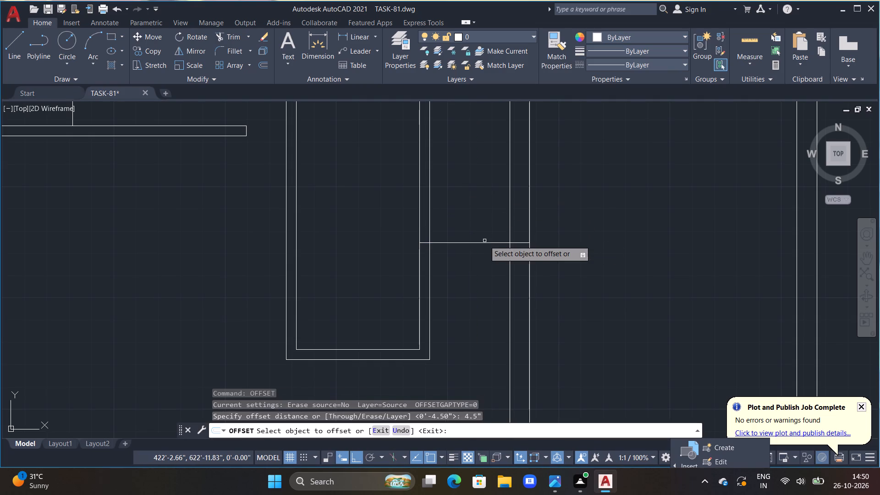
click(465, 243)
double_click(467, 196)
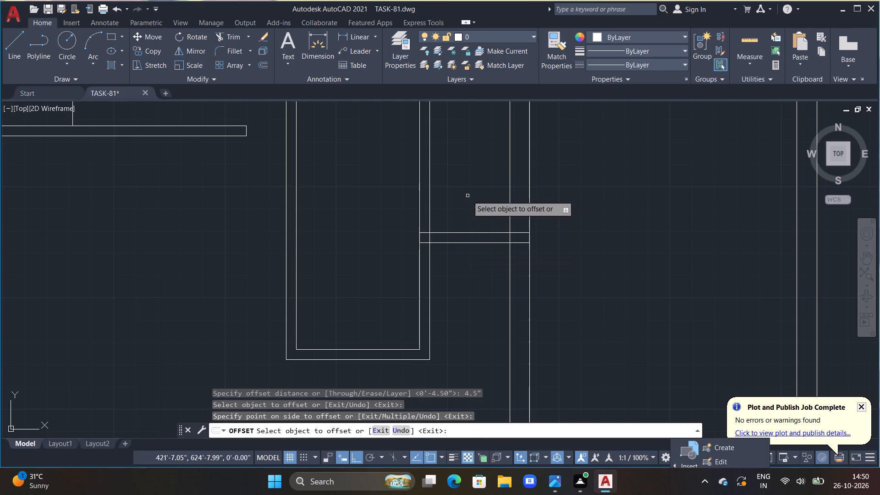
key(Escape)
key(Escape)
key(Escape)
Trim away both central wall lines below the cross wall, plus the wall's left face from the top wall through the cross wall.
text(TR)
key(space)
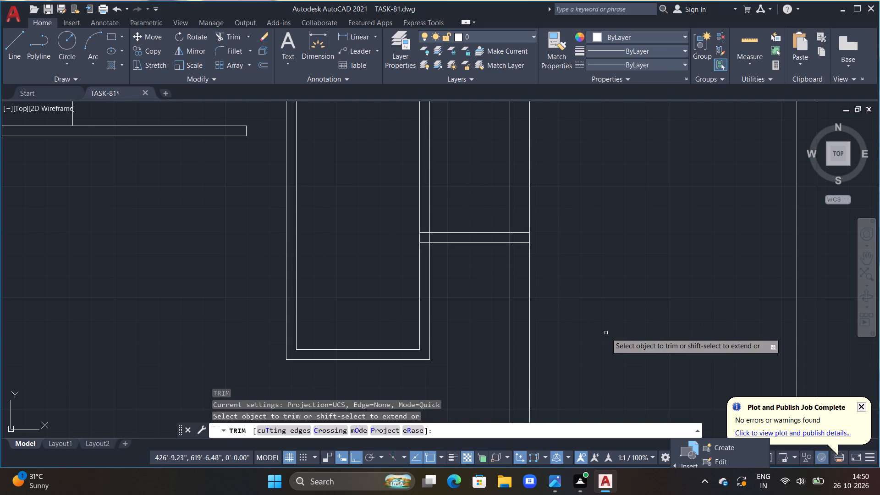
drag(473, 302, 601, 329)
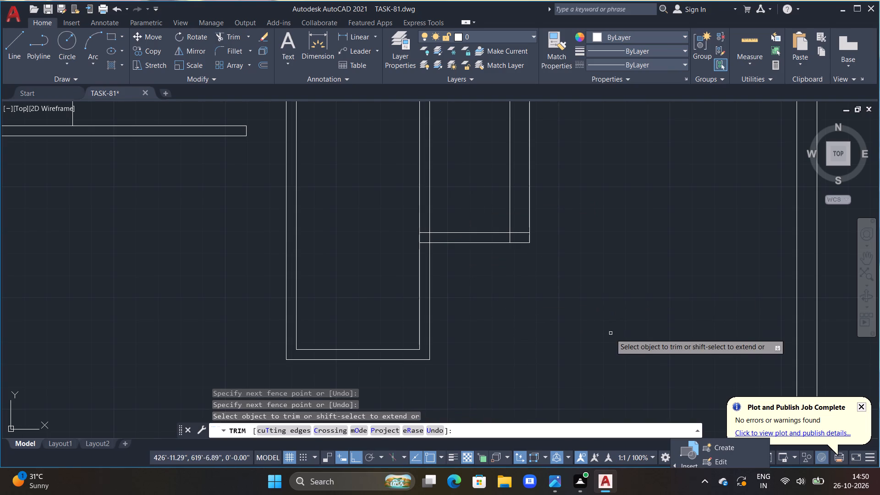
scroll(613, 319, down, 3)
scroll(604, 288, up, 3)
scroll(579, 285, down, 2)
middle_drag(579, 268, 580, 269)
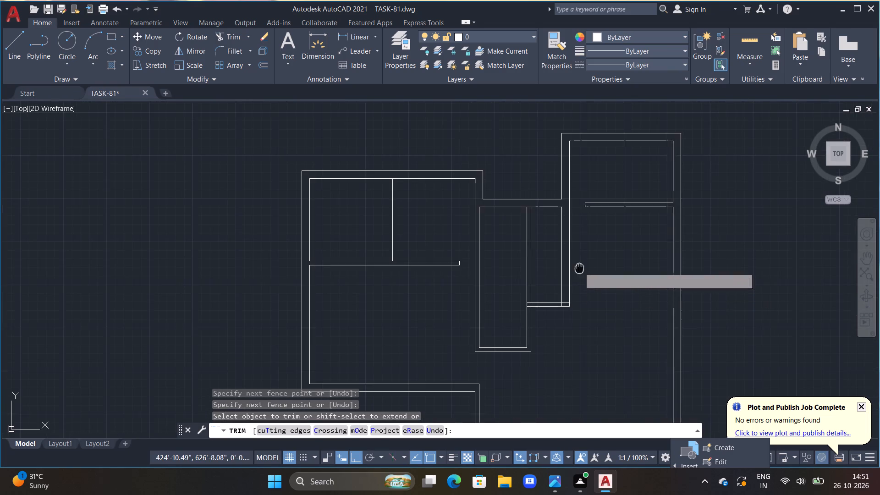
middle_drag(580, 269, 583, 292)
scroll(578, 265, up, 1)
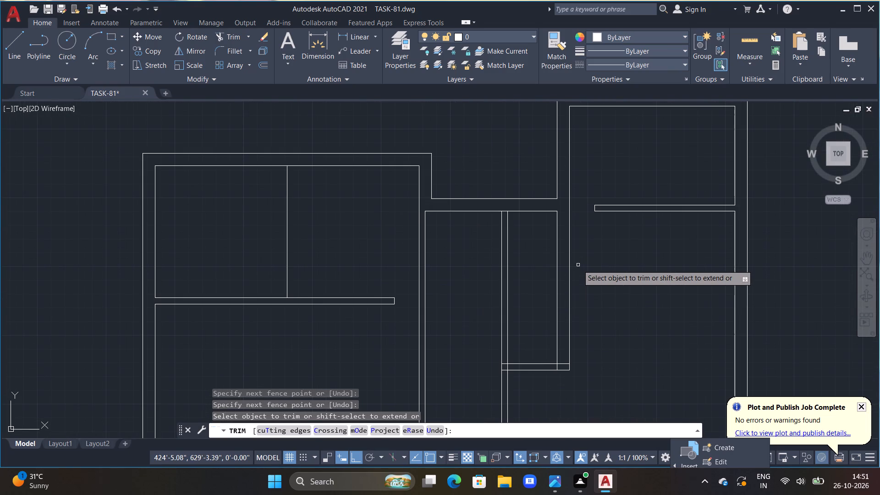
click(558, 279)
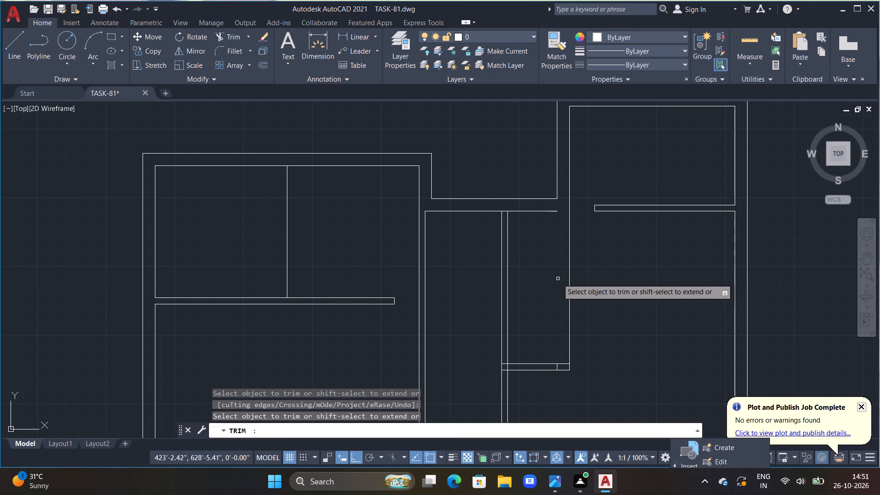
scroll(553, 364, up, 4)
double_click(572, 379)
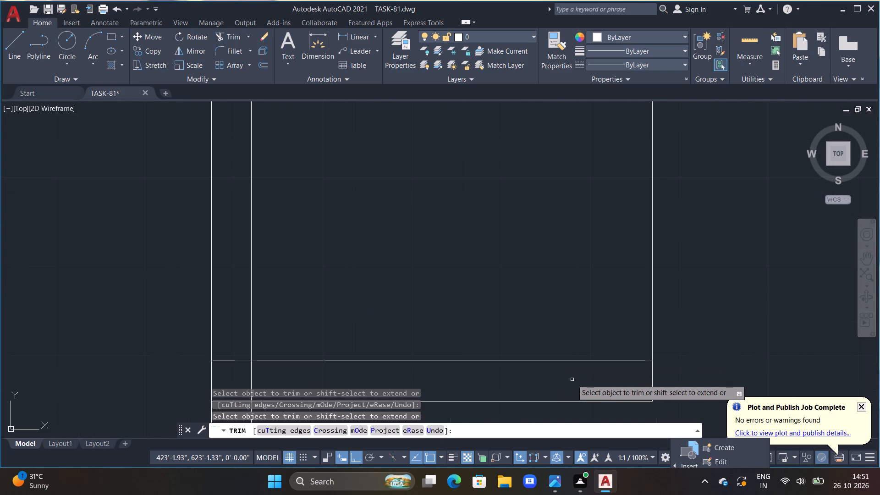
Trim the cross wall's lower line inside the partition and remove both partition lines above the cross wall.
scroll(572, 379, down, 4)
middle_drag(539, 394, 564, 318)
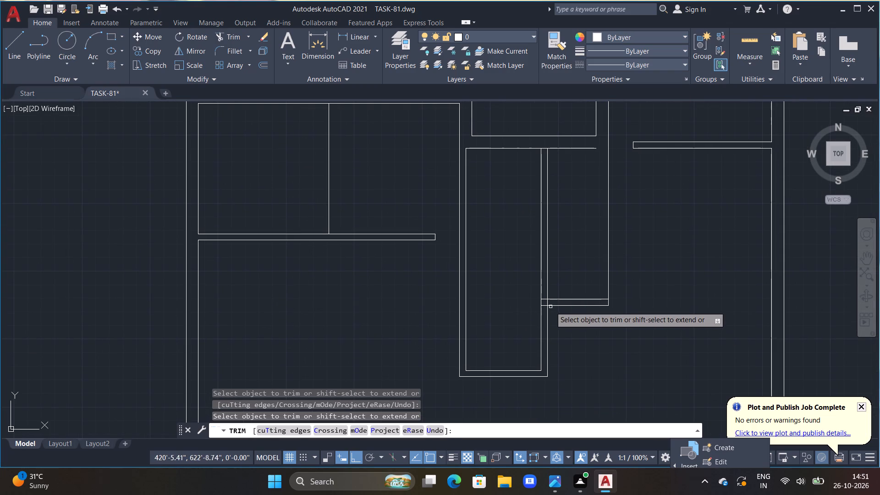
scroll(583, 305, up, 2)
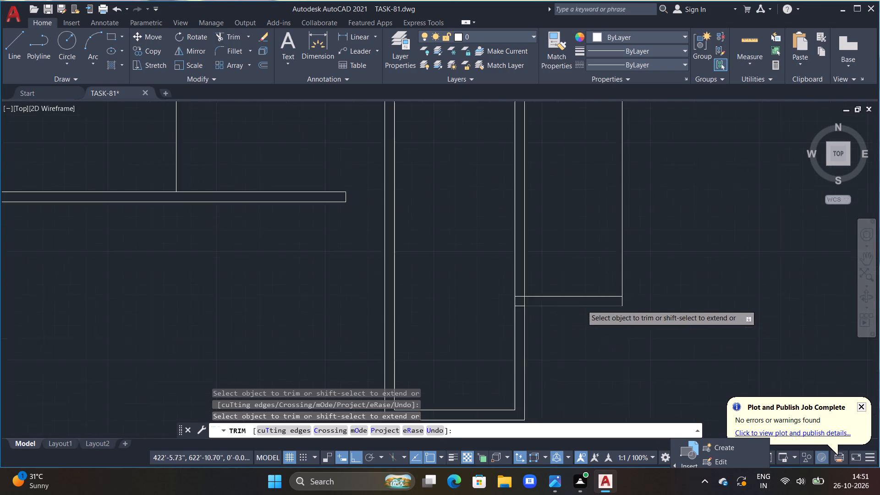
scroll(582, 305, up, 1)
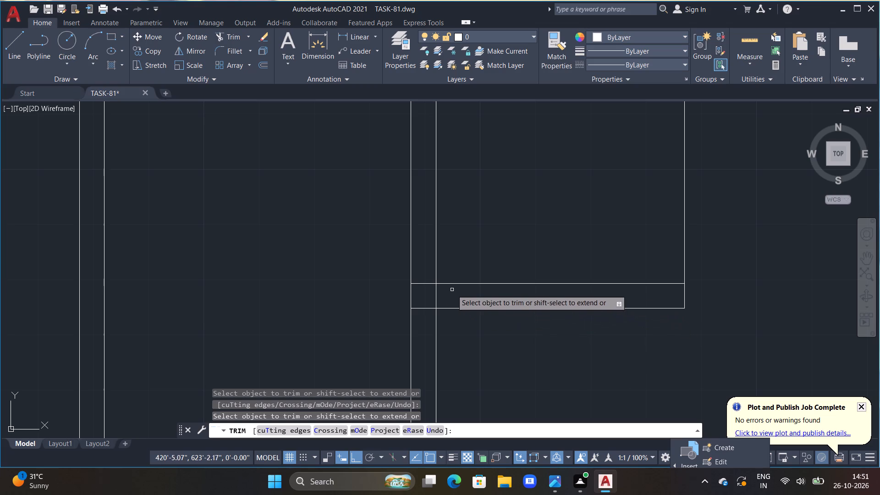
drag(428, 307, 430, 312)
click(430, 314)
scroll(494, 212, down, 2)
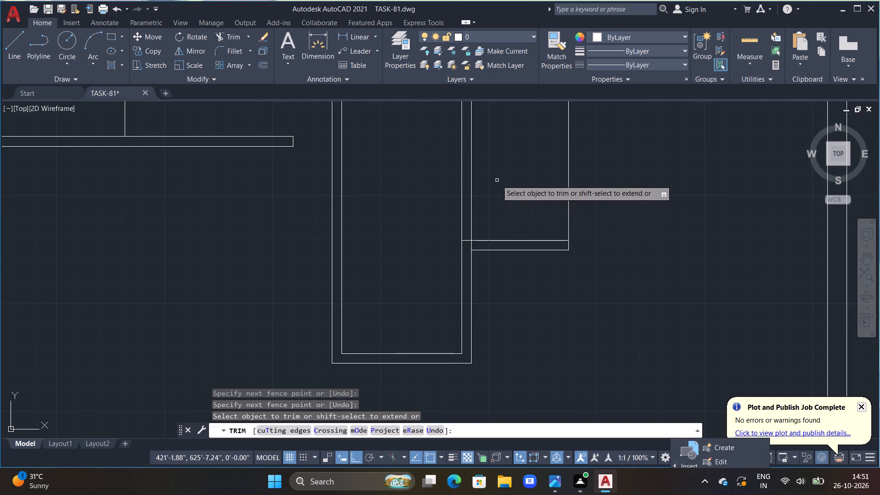
scroll(496, 182, down, 2)
middle_drag(496, 184, 502, 251)
drag(497, 231, 476, 245)
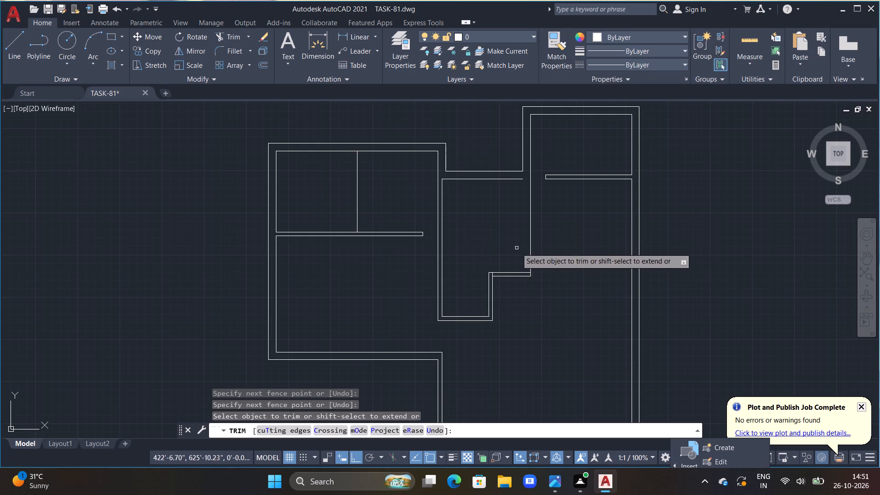
scroll(540, 269, up, 1)
middle_drag(543, 301, 542, 320)
scroll(543, 299, down, 2)
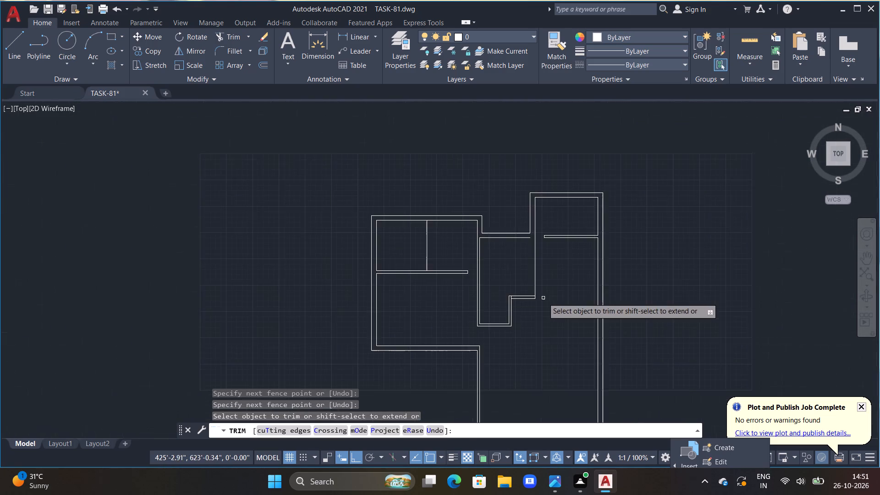
scroll(541, 250, up, 2)
key(Escape)
key(Escape)
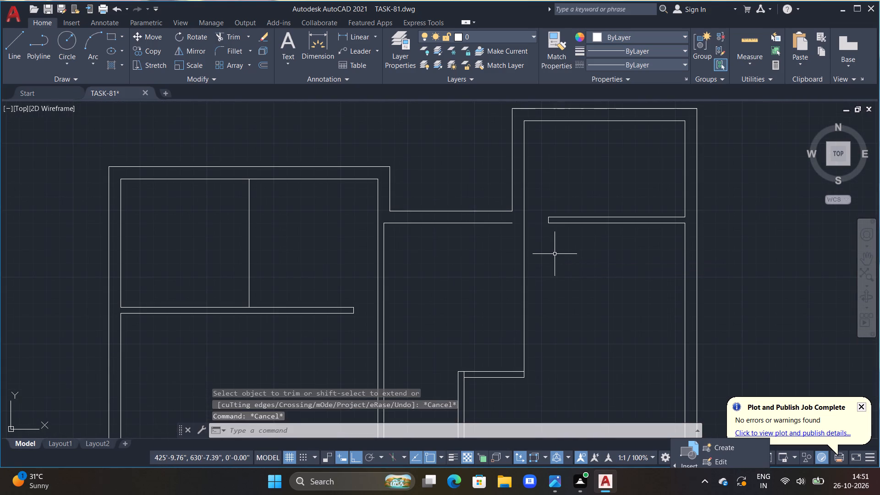
Offset the central wall's remaining right face line 4.5" to the left to form the thinner wall.
key(Escape)
text(OFF 4.5)
key(shift+quotedbl)
key(Return)
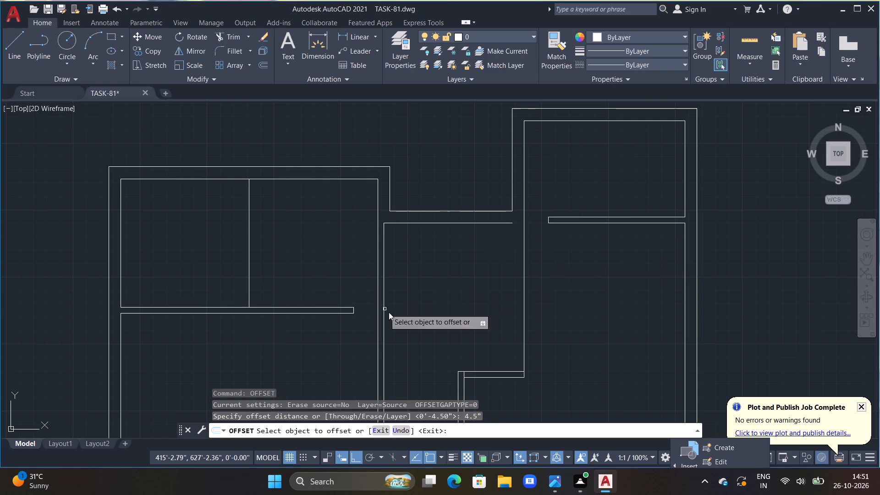
double_click(526, 325)
click(517, 324)
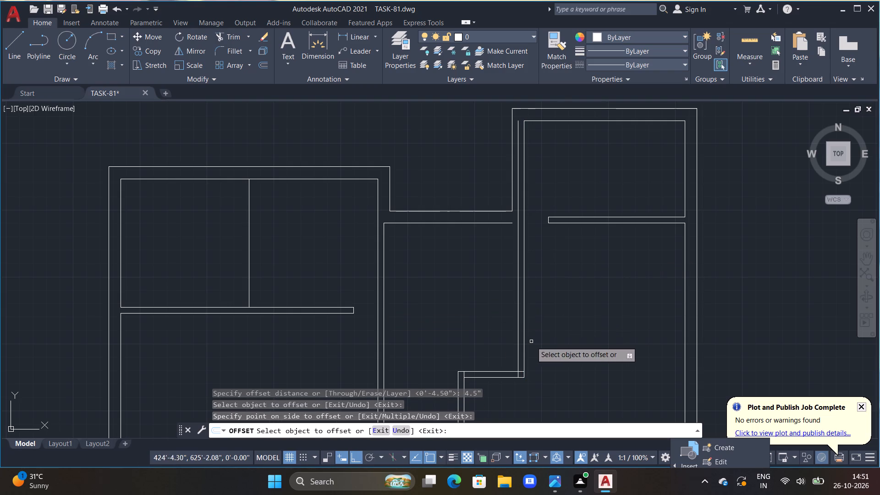
key(Escape)
key(Escape)
key(Escape)
Extend the central room's upper inner wall line rightward to the new 4.5" wall face.
text(EX)
key(space)
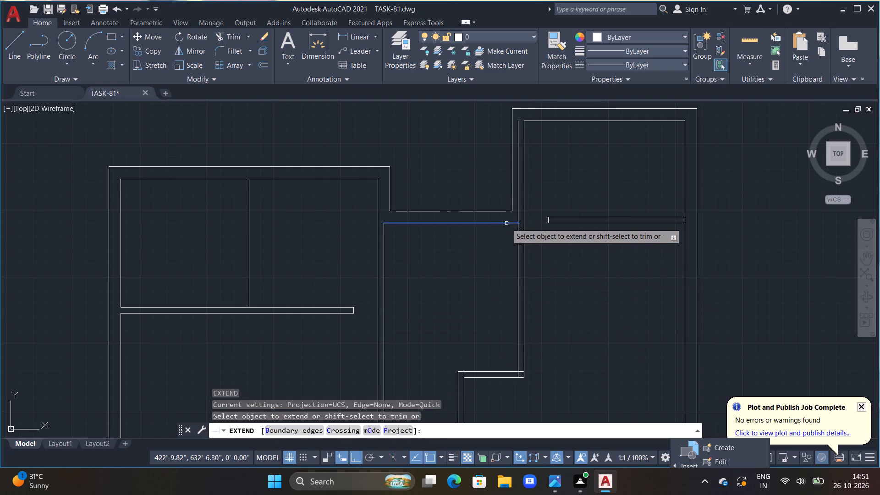
click(506, 223)
key(Escape)
Trim the new wall face above the room's upper inner line and the cross wall's upper line across the 4.5" wall.
text(TR)
key(space)
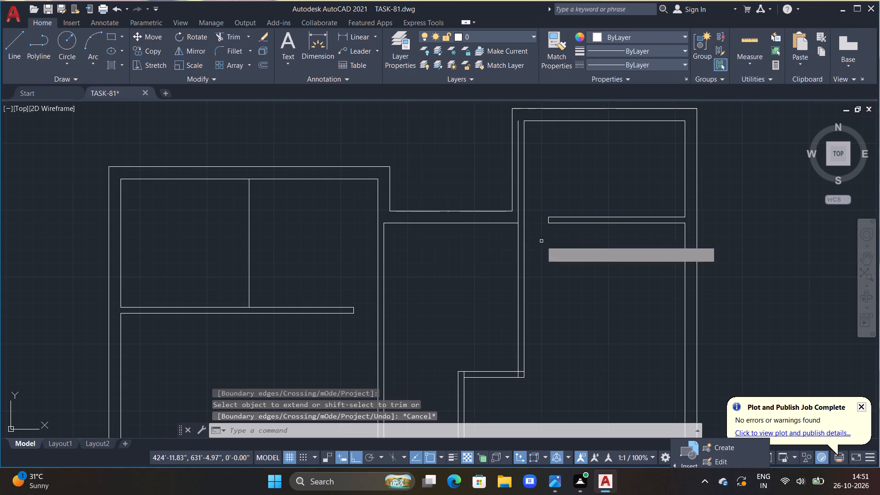
click(518, 216)
middle_drag(546, 382, 579, 309)
scroll(539, 331, up, 1)
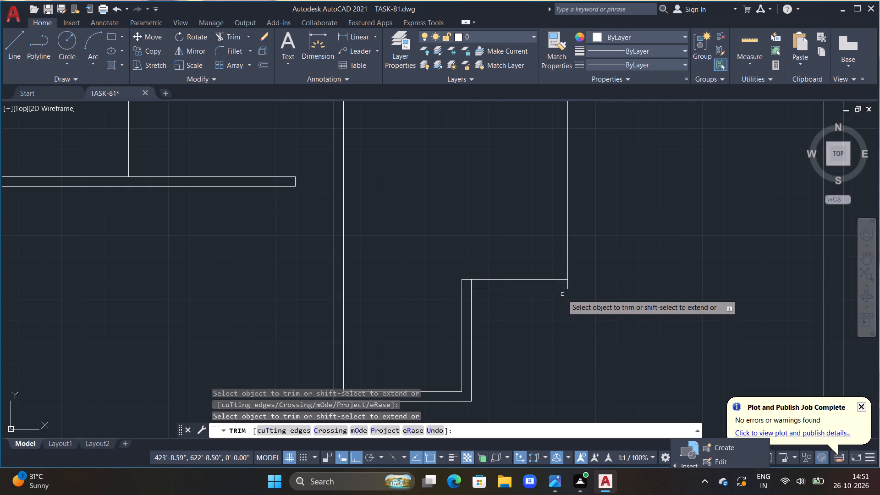
click(562, 280)
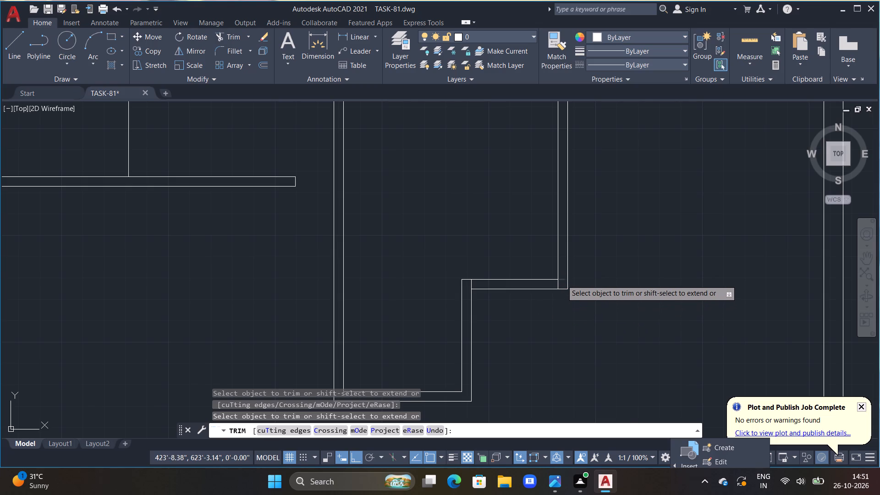
Examine the central room's walls and stepped corner for leftover lines at the junctions.
scroll(561, 290, down, 3)
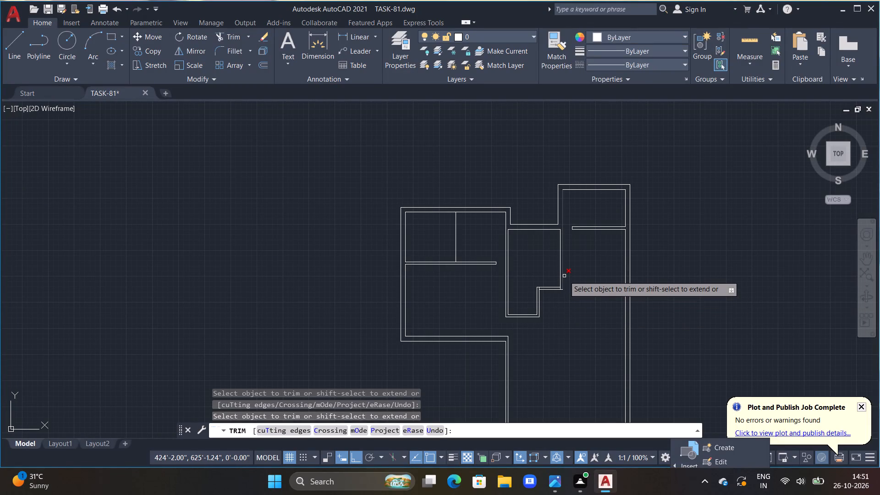
scroll(552, 297, up, 3)
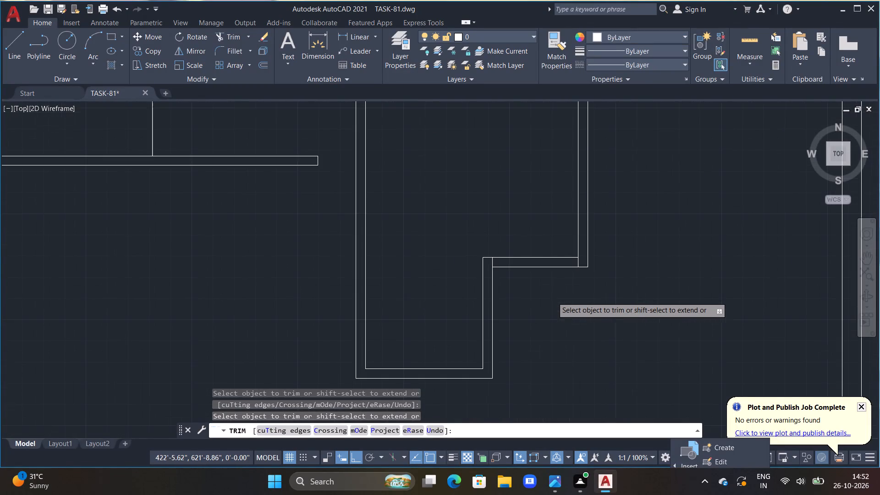
scroll(546, 300, up, 1)
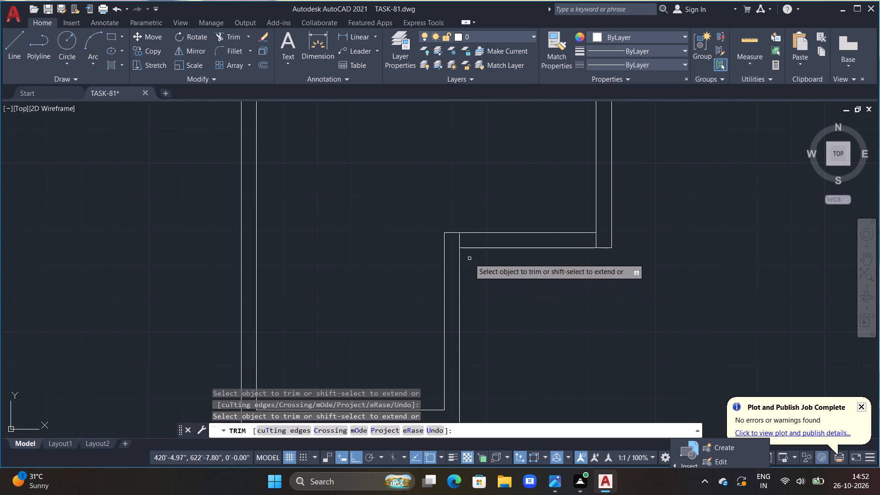
scroll(469, 258, down, 3)
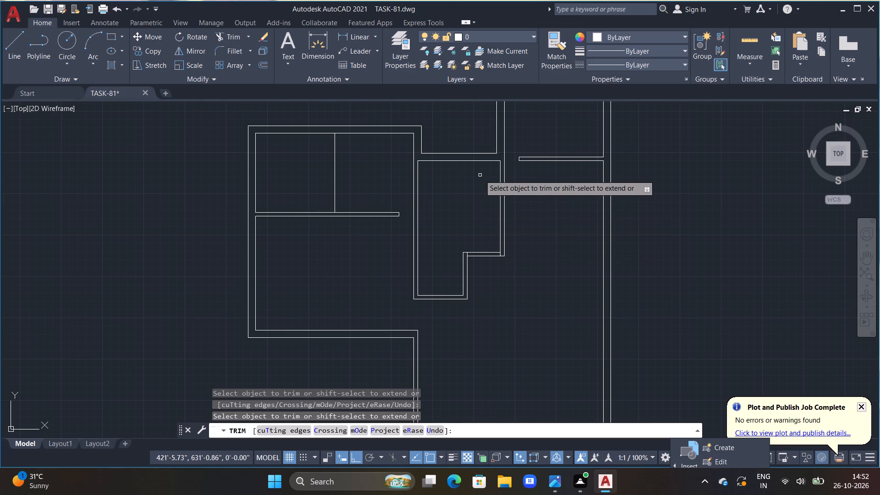
middle_drag(481, 176, 451, 239)
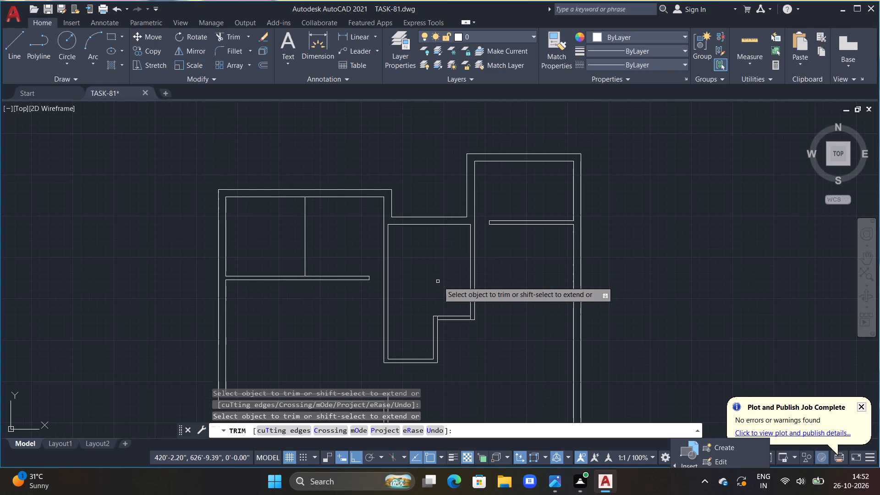
middle_drag(416, 313, 432, 247)
scroll(406, 279, up, 1)
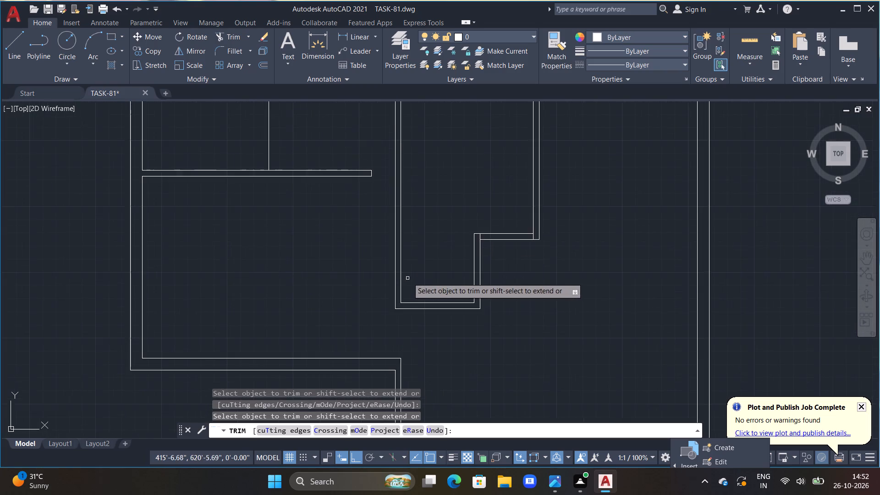
middle_drag(416, 279, 457, 229)
key(Escape)
key(Escape)
key(Escape)
Draw a three-sided nib about 2.7" deep and as wide as the 4.5" wall below the central room's lower-left corner.
scroll(442, 243, up, 1)
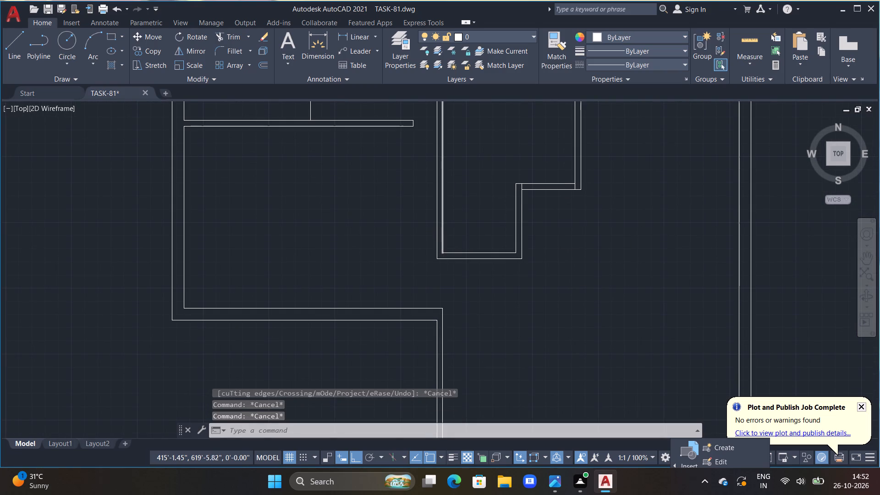
scroll(442, 243, up, 2)
middle_drag(448, 240, 468, 143)
key(Escape)
key(l)
key(space)
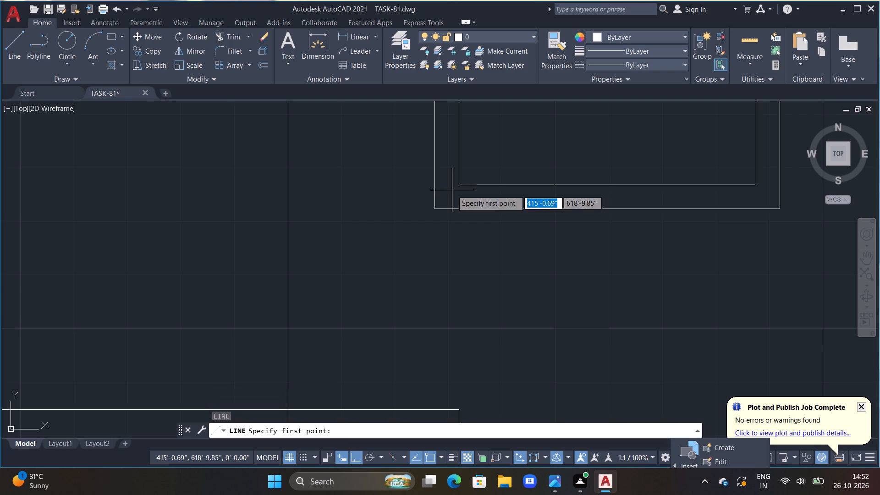
click(435, 209)
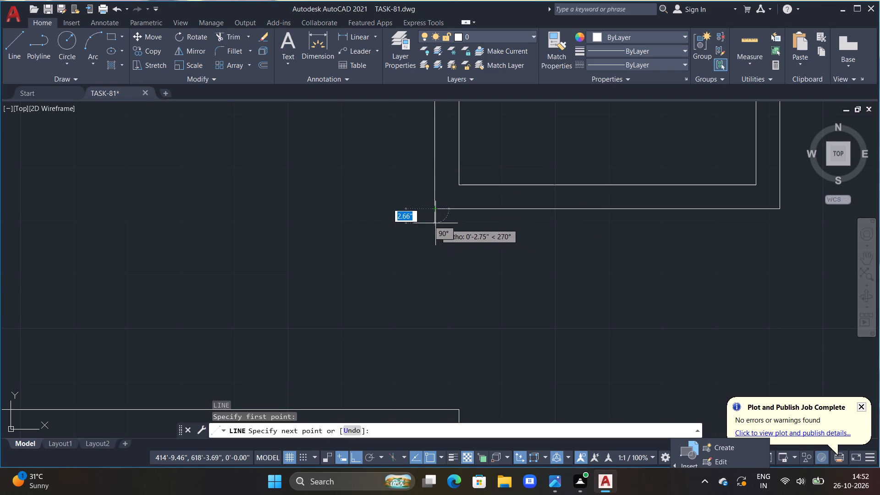
click(435, 223)
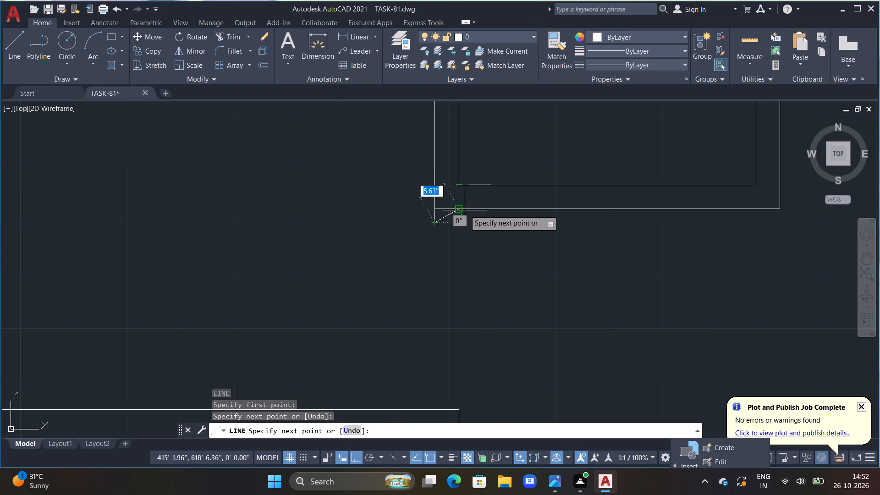
click(461, 223)
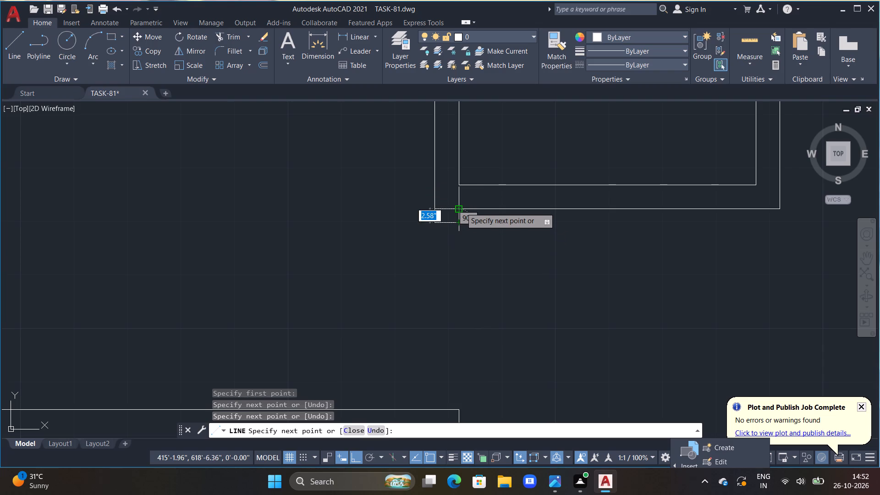
click(461, 206)
key(Escape)
Trim the room's bottom outer line between the nib's sides so the nib joins the wall above.
text(TR)
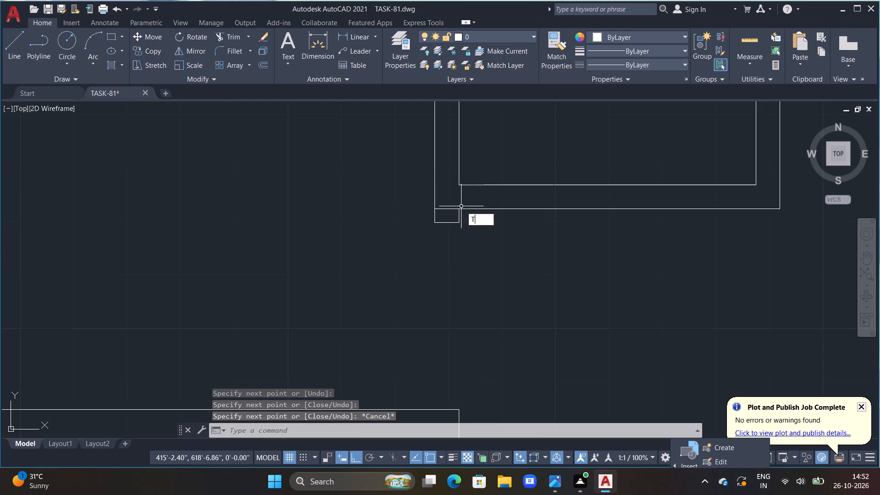
key(space)
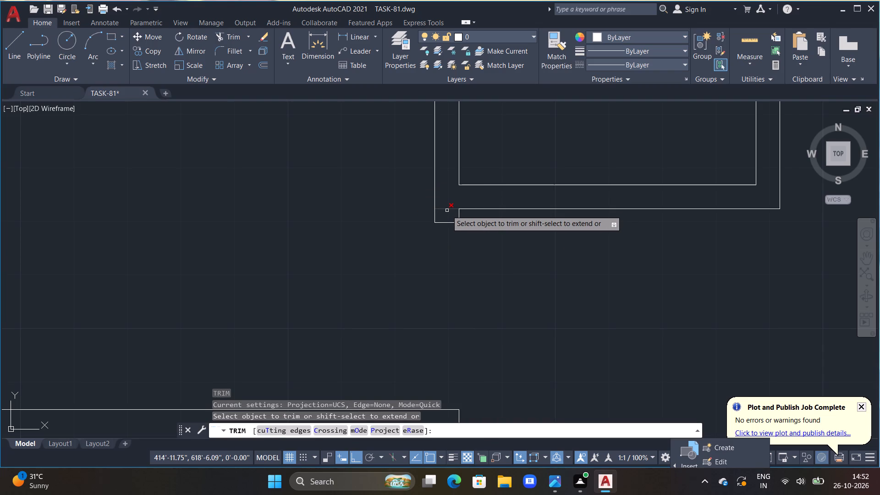
click(447, 210)
scroll(530, 225, down, 1)
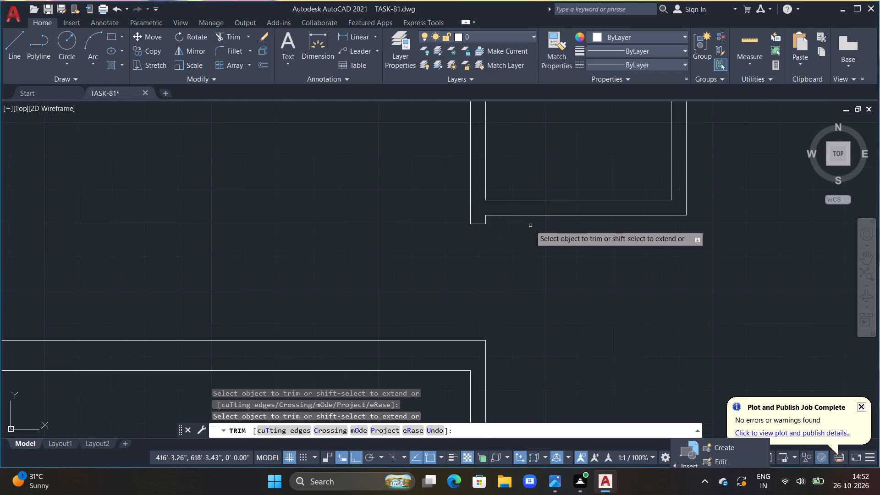
scroll(605, 240, down, 1)
scroll(654, 231, down, 1)
middle_drag(698, 187, 635, 258)
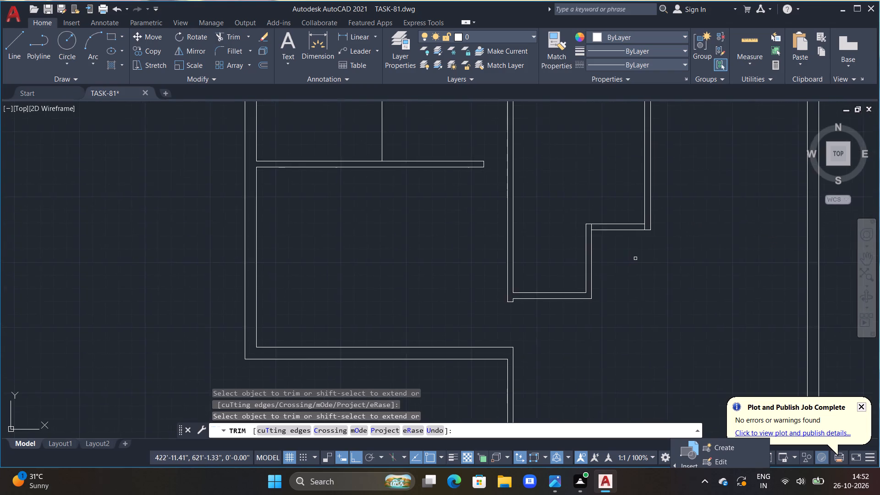
scroll(635, 255, down, 1)
middle_drag(644, 249, 572, 264)
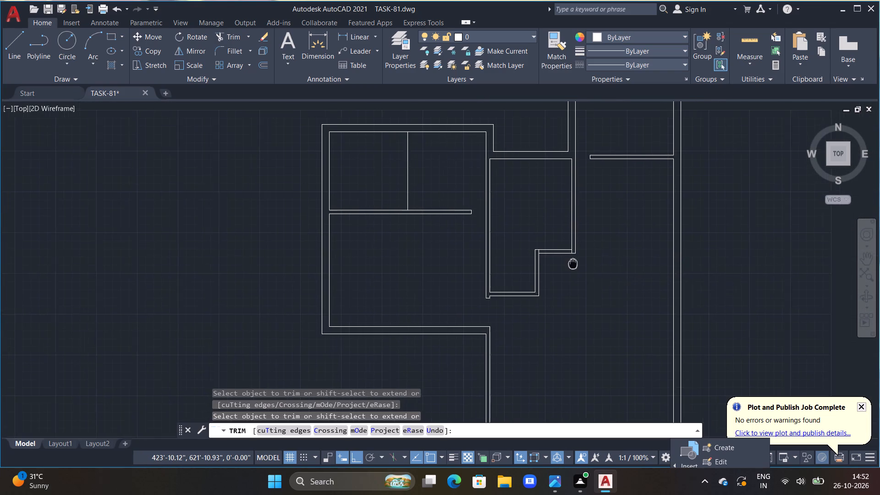
Offset the lower line of the upper-right room's cross wall 14' downward.
middle_drag(572, 264, 569, 264)
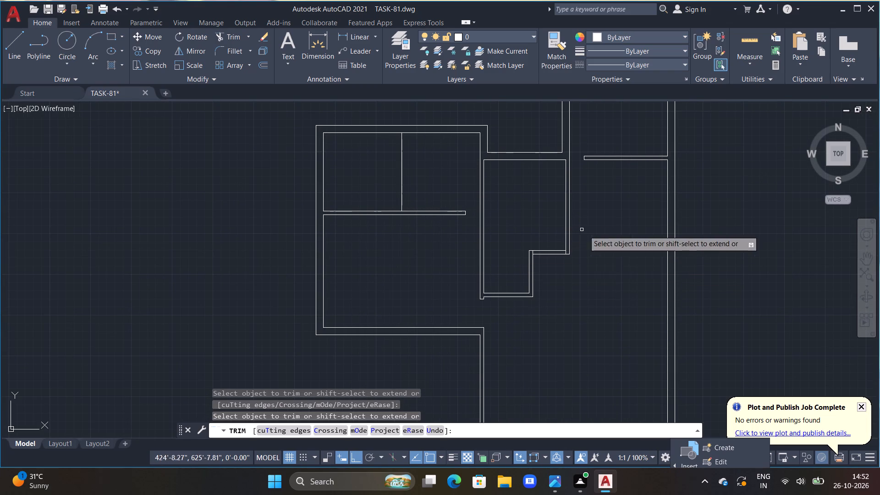
middle_drag(589, 256, 557, 288)
key(Escape)
key(Escape)
key(Escape)
key(Escape)
key(Escape)
text(OFF)
key(space)
text(14)
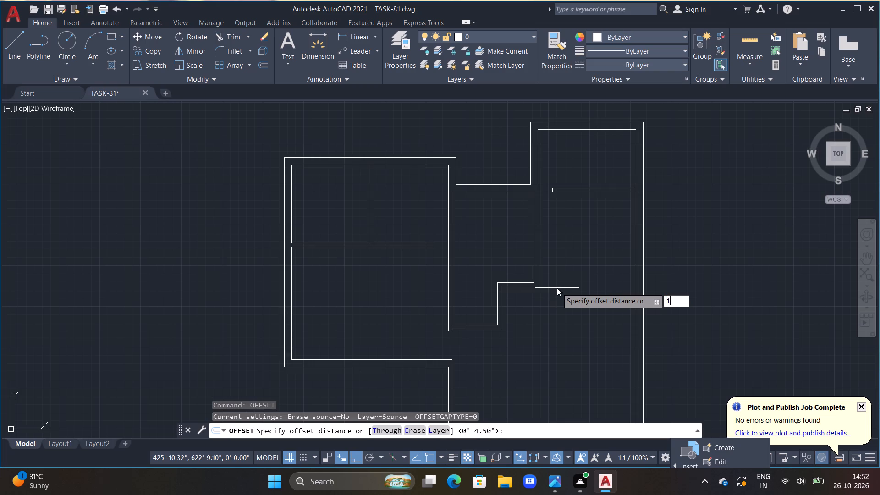
key(apostrophe)
key(Return)
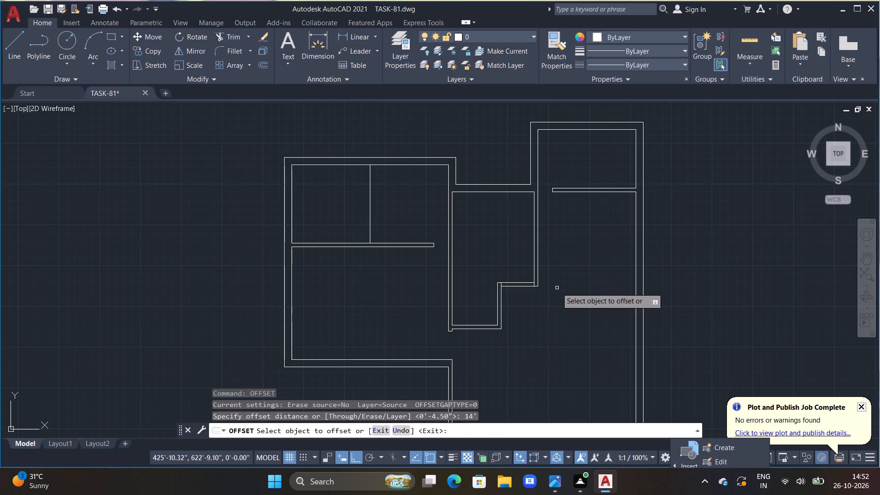
click(609, 192)
click(588, 304)
Offset the new horizontal line 4.5" upward to form a second cross wall in the right wing.
middle_drag(581, 294, 553, 232)
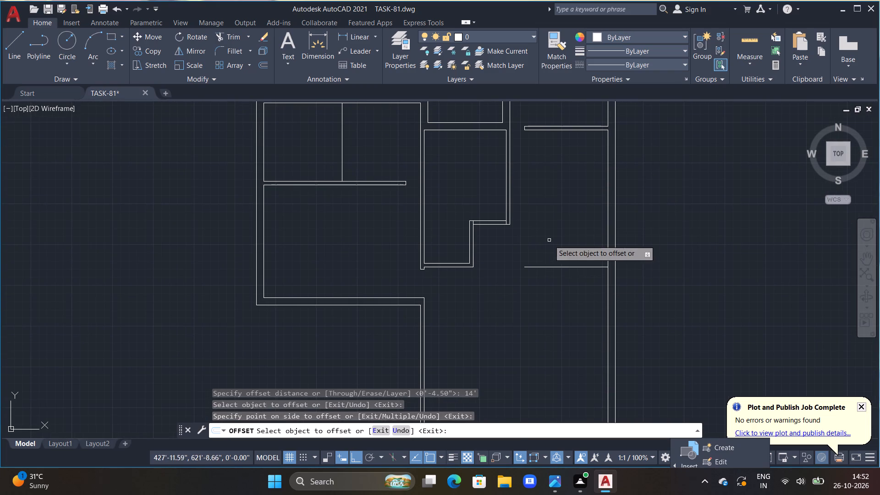
scroll(544, 277, up, 1)
scroll(412, 260, up, 1)
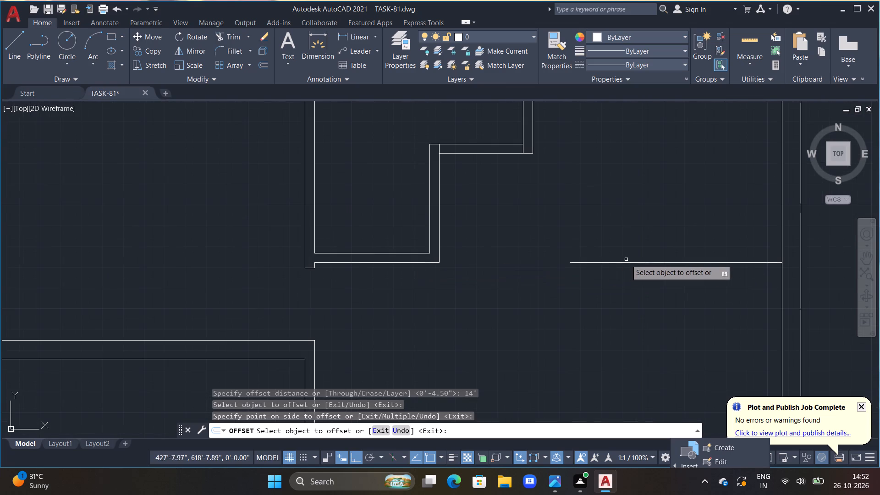
click(627, 262)
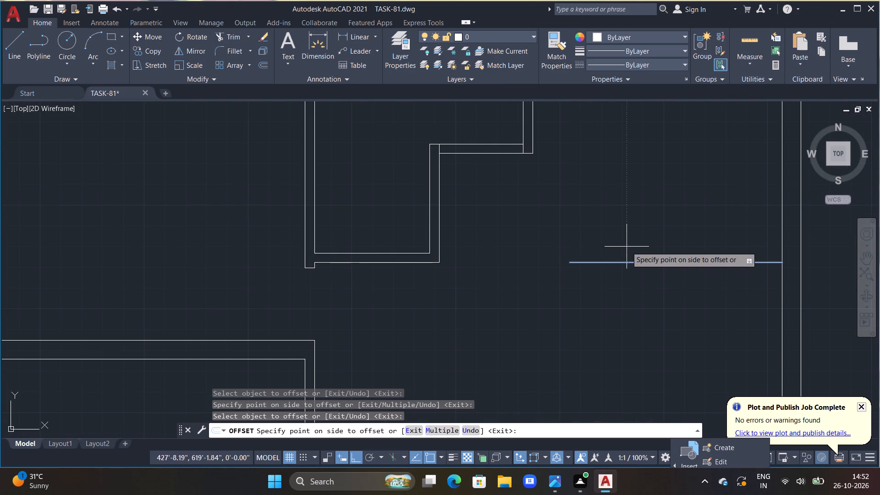
text(4.5")
key(Return)
key(Escape)
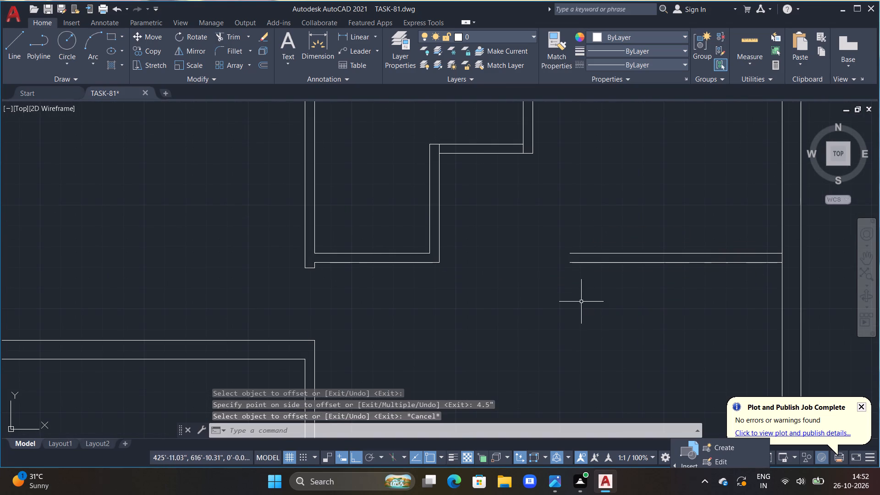
Draw lines lengthening the new 4.5" wall left to align with the inner face of the central room's right wall, closing its free end.
text(L)
key(space)
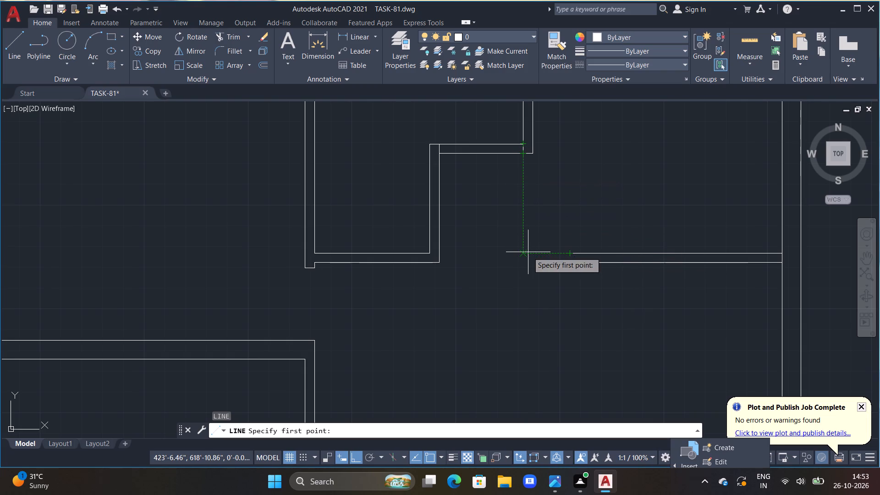
click(525, 254)
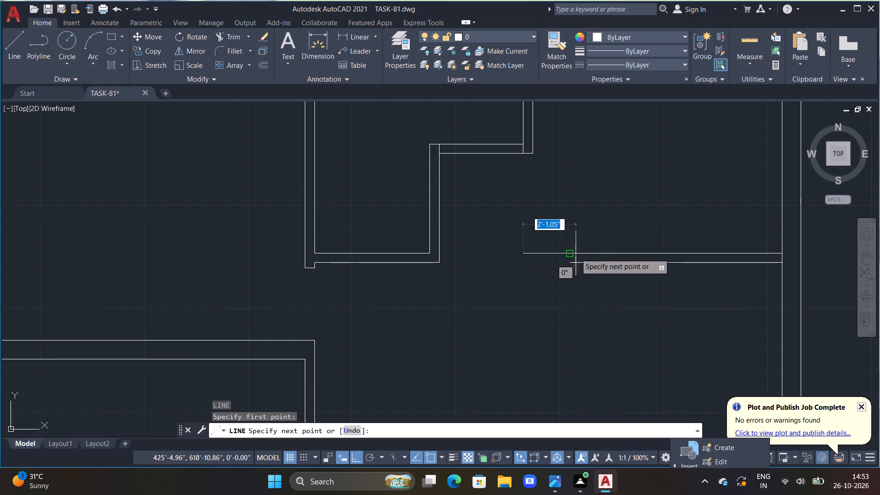
click(570, 253)
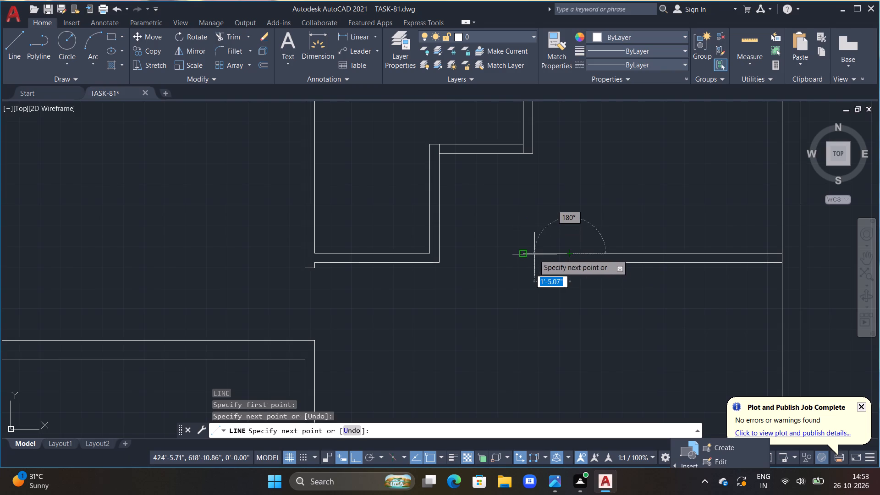
click(522, 254)
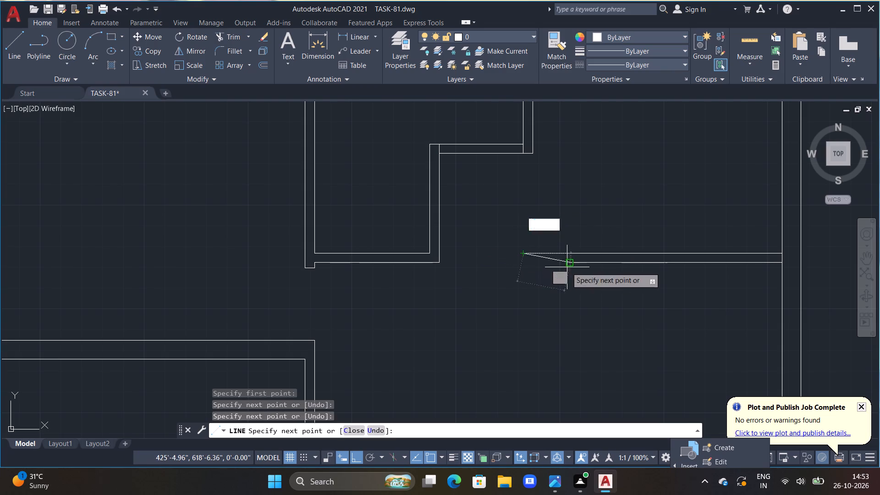
click(523, 263)
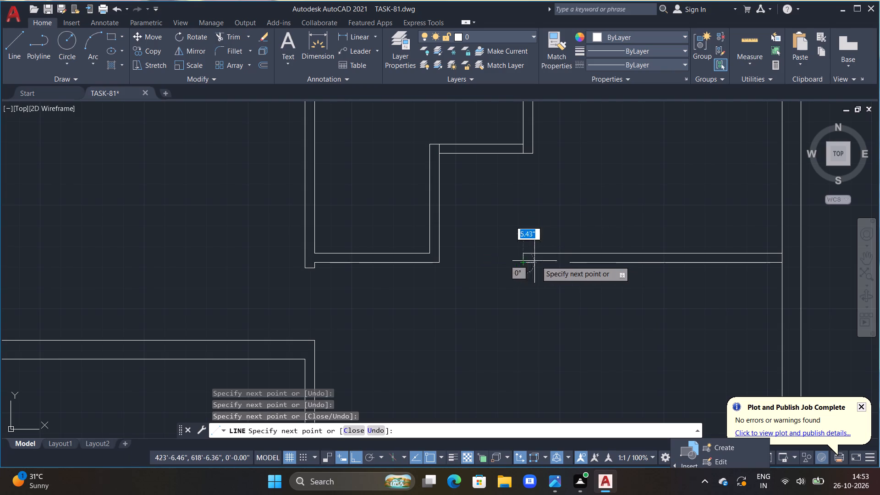
click(571, 262)
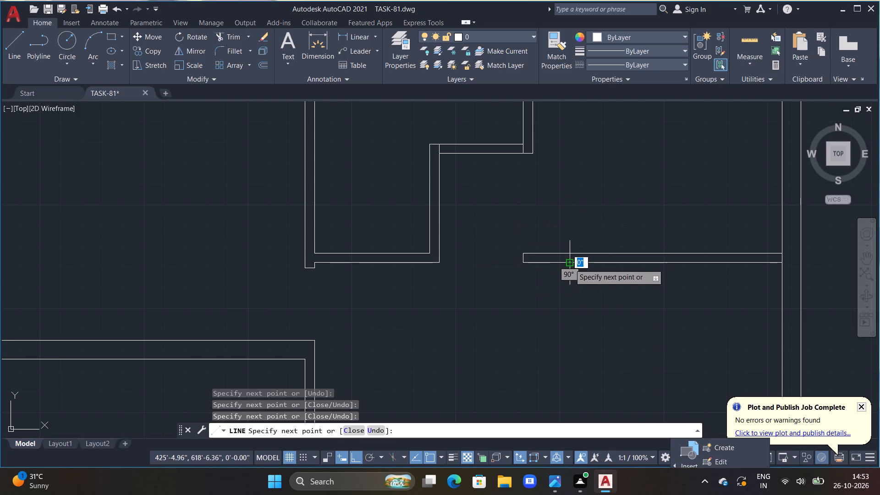
key(Escape)
key(Escape)
scroll(562, 303, down, 1)
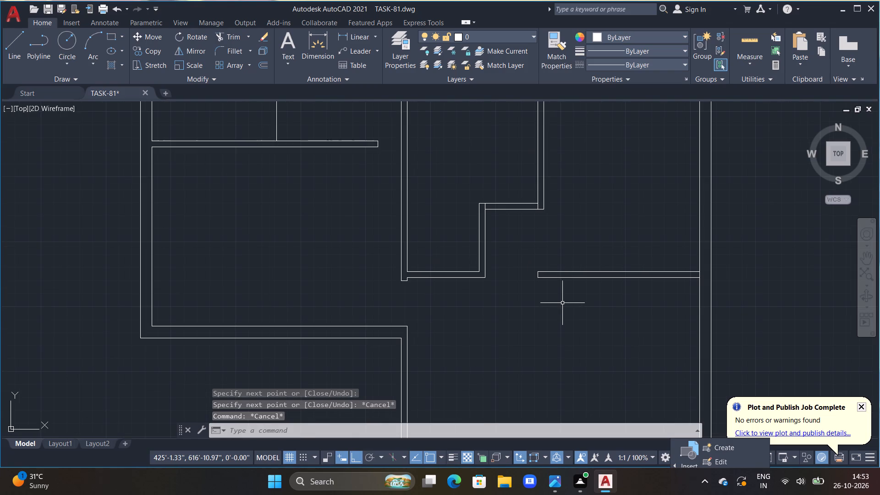
Extend the new cross wall's lower line through the right outer wall to its outer face.
middle_drag(563, 303, 503, 305)
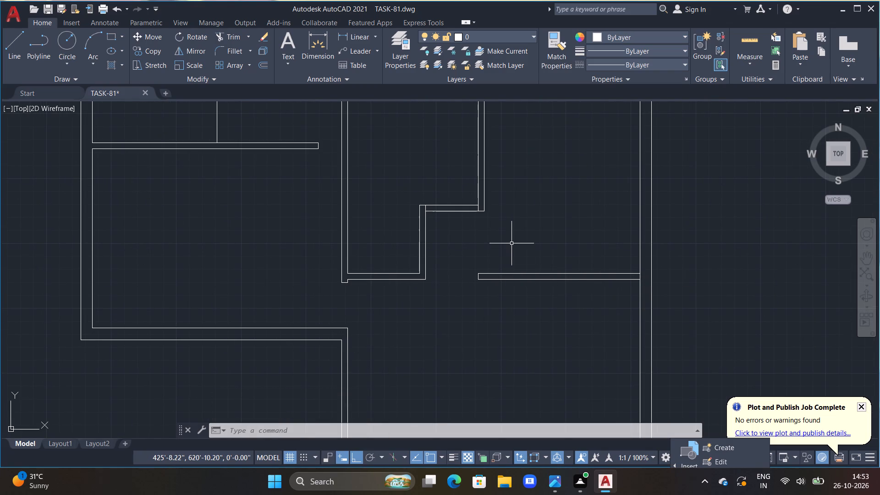
scroll(501, 297, down, 1)
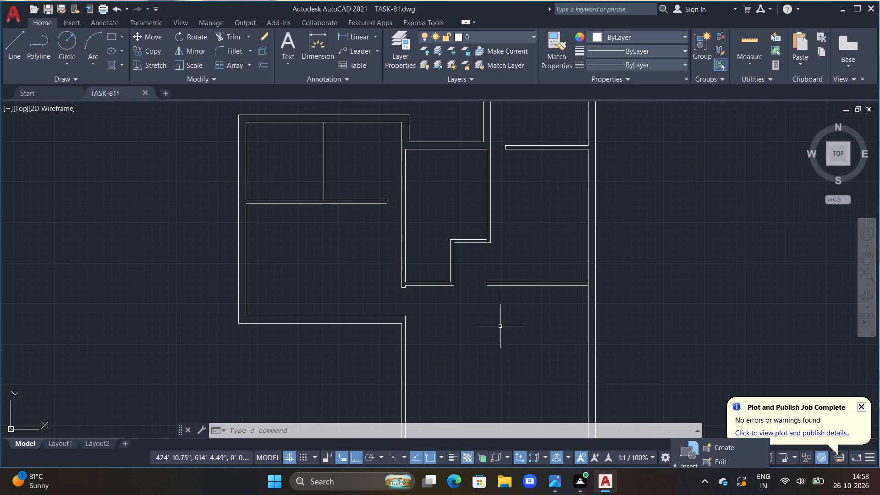
middle_drag(500, 308, 499, 256)
scroll(615, 231, down, 1)
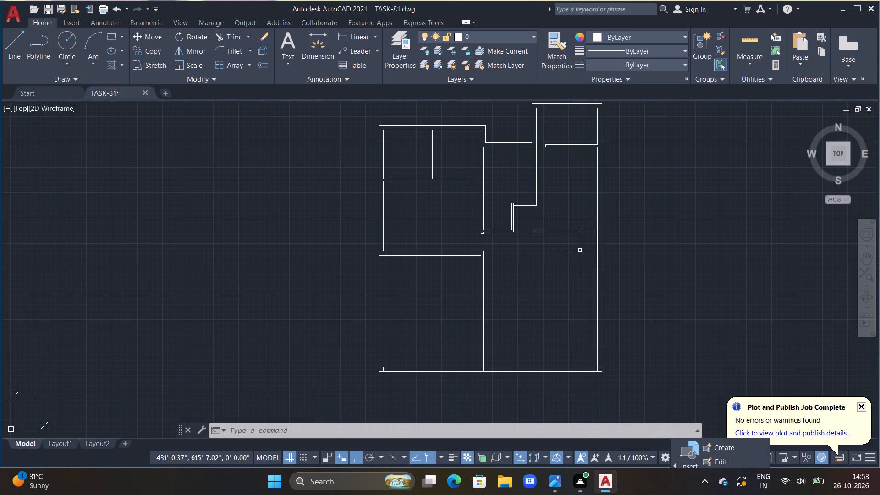
scroll(593, 233, up, 1)
scroll(594, 234, down, 2)
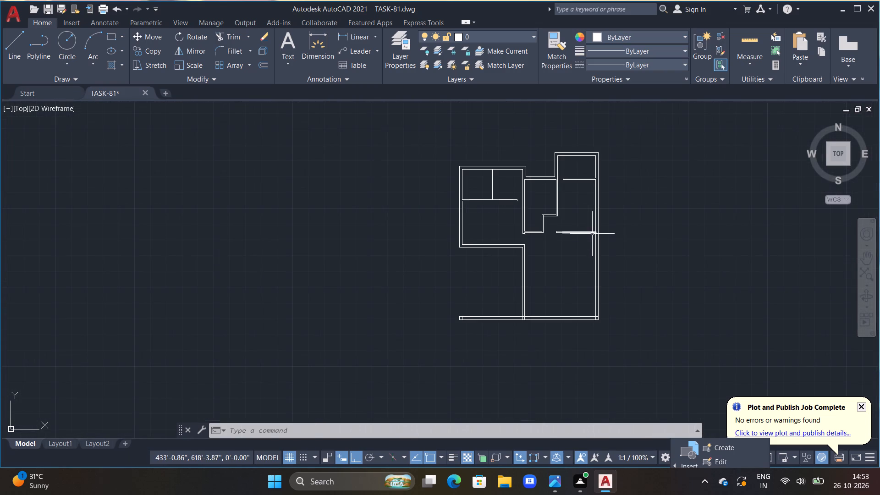
middle_drag(592, 234, 558, 308)
middle_drag(566, 328, 581, 324)
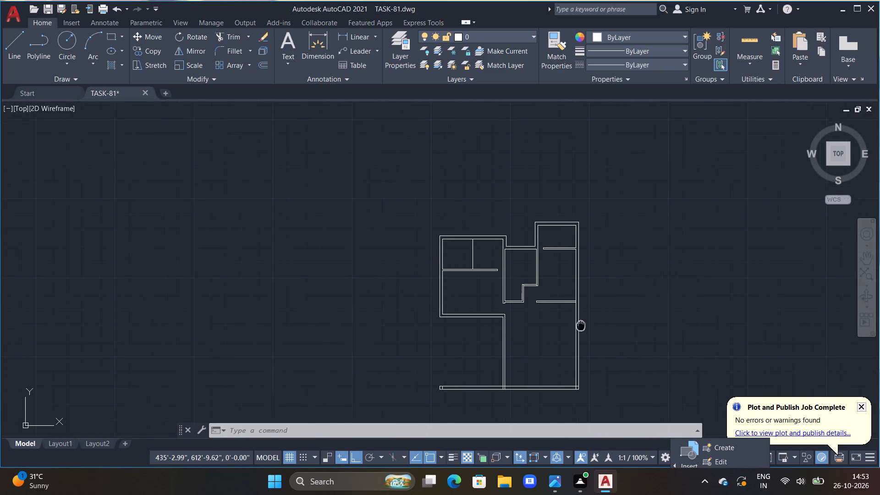
middle_drag(581, 324, 581, 324)
scroll(581, 324, up, 4)
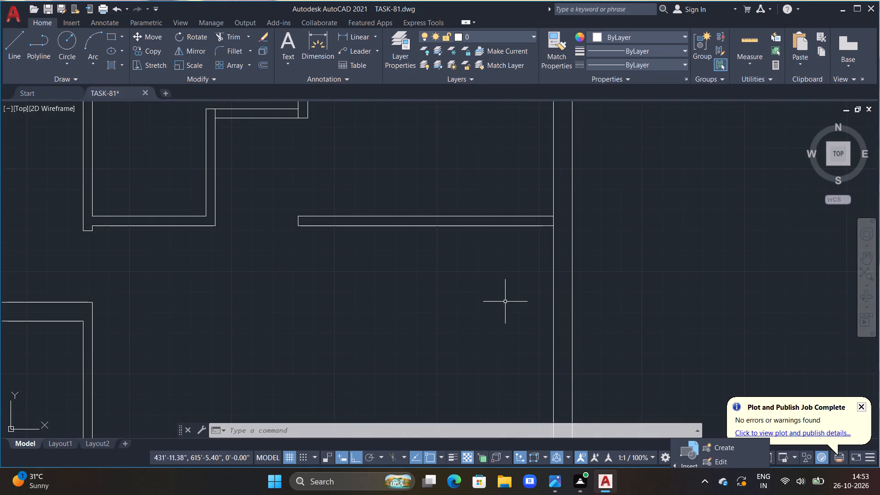
text(EX)
key(space)
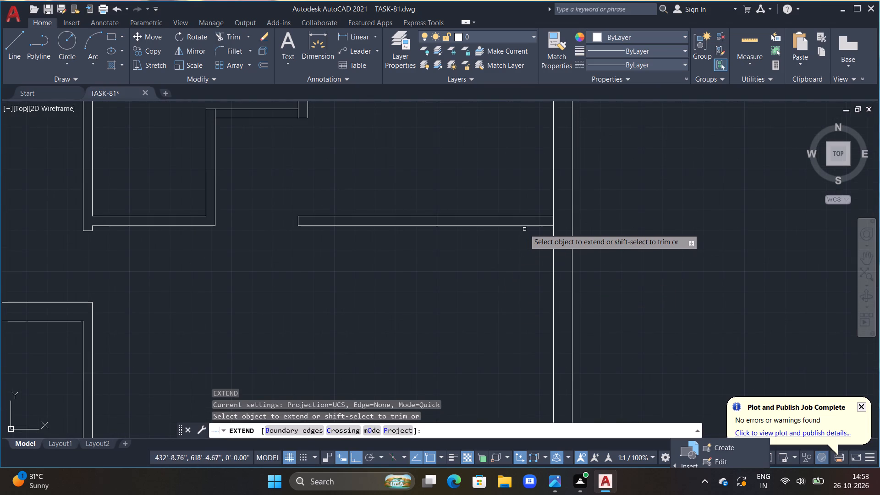
double_click(536, 225)
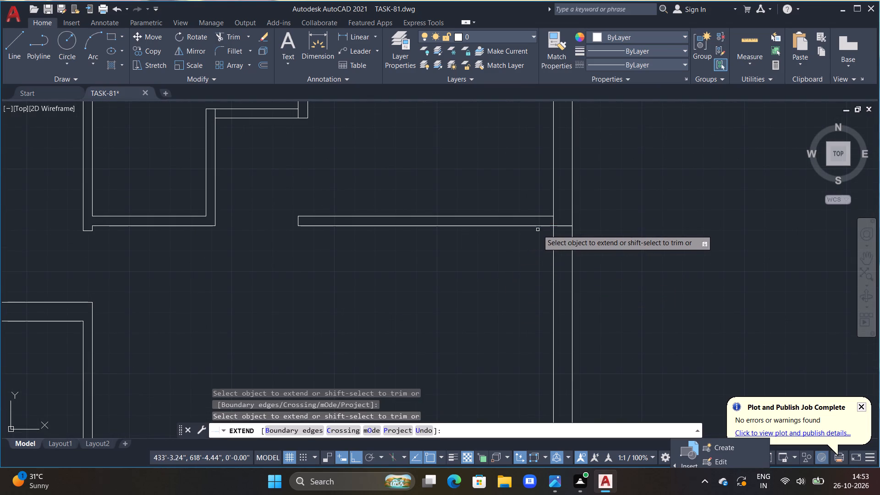
key(Escape)
Trim the right outer wall's inner line between the two lines of the new cross wall.
scroll(538, 242, up, 2)
key(t)
text(R)
key(space)
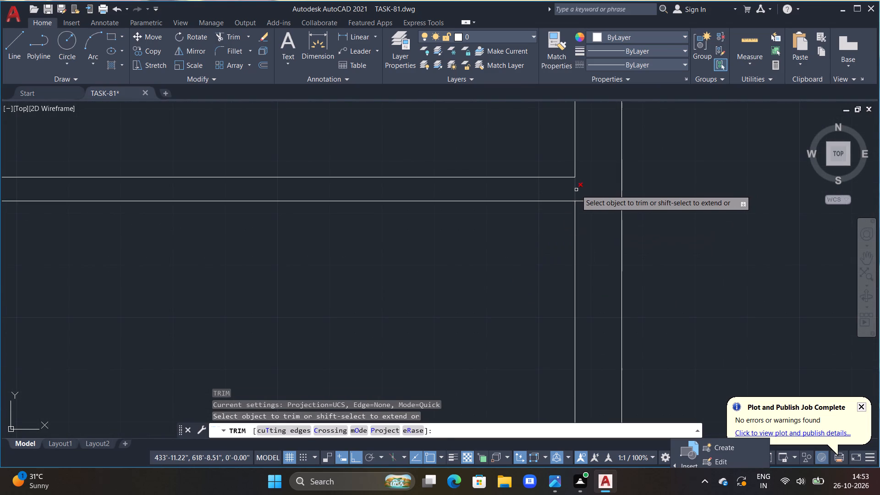
click(576, 190)
Trim both lines of the right outer wall between the new cross wall and the bottom wall.
scroll(575, 195, down, 3)
scroll(570, 275, down, 2)
middle_drag(555, 291, 545, 259)
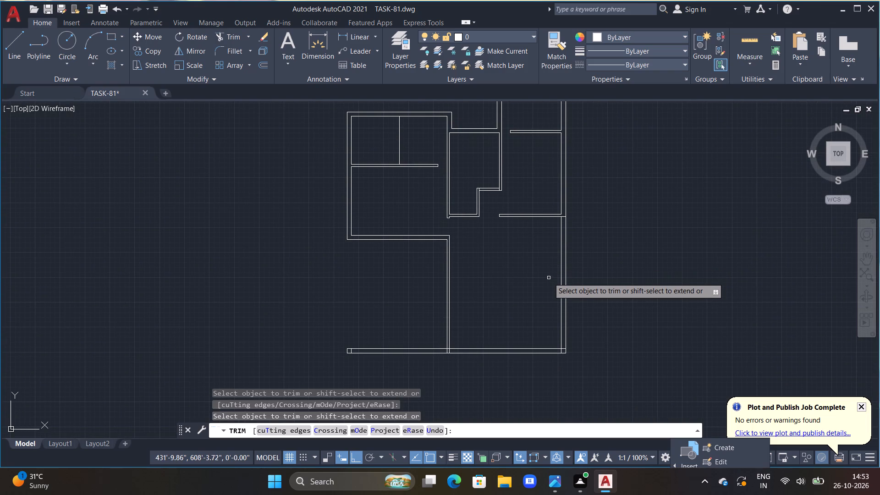
drag(543, 266, 594, 340)
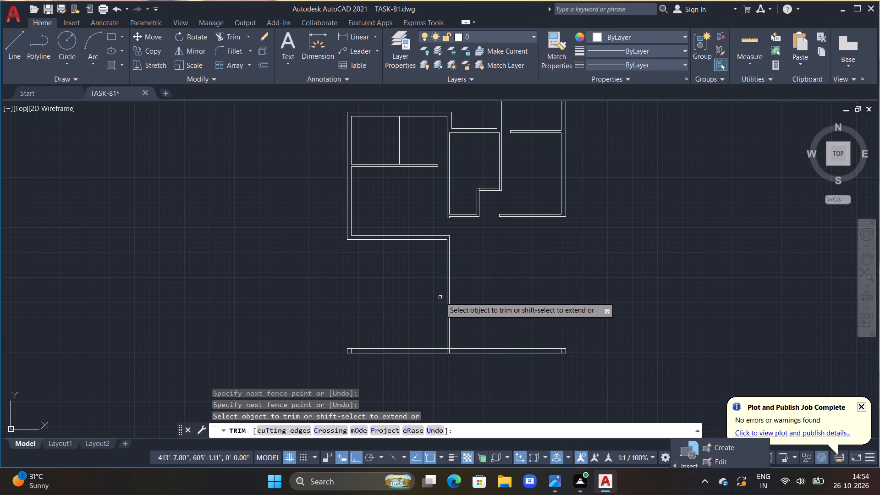
key(Escape)
key(Escape)
key(Escape)
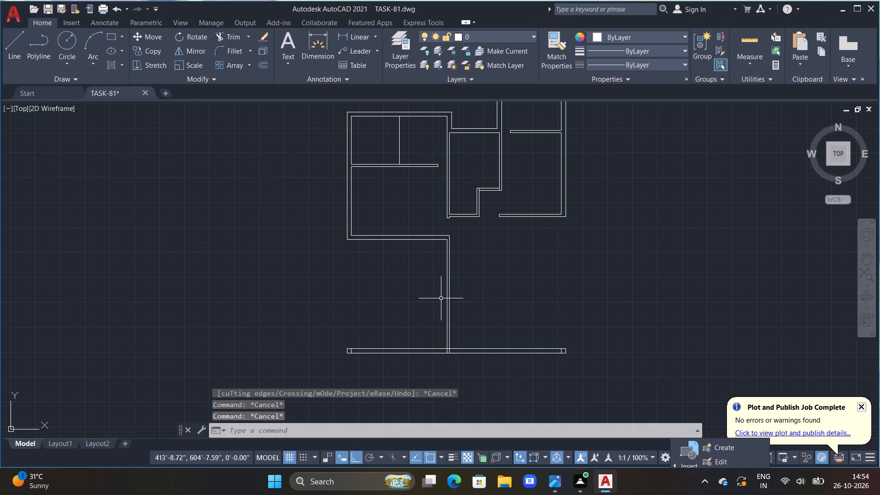
Offset the left line of the vertical wall below the left rooms 8' to the left.
key(Escape)
text(OFF)
key(space)
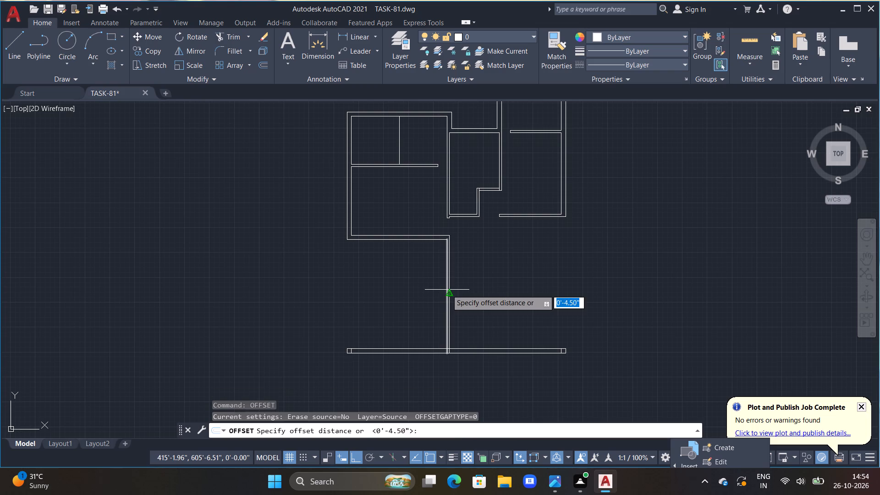
text(8')
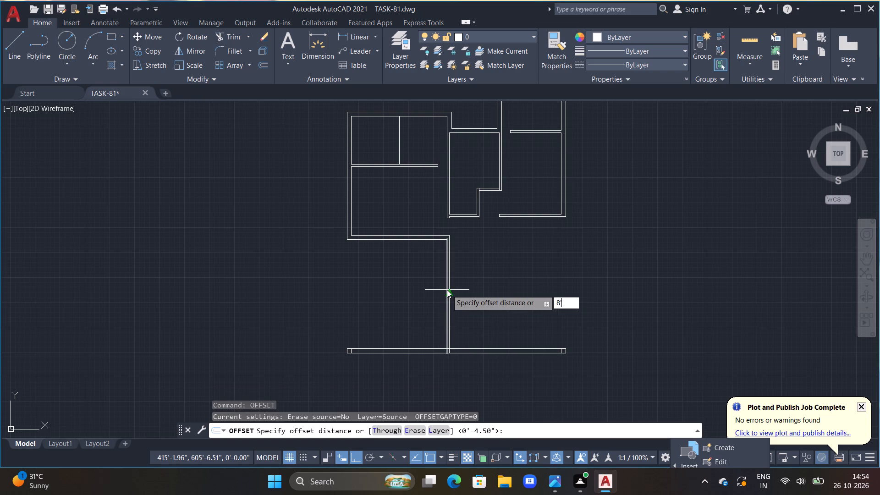
key(Return)
drag(448, 290, 447, 299)
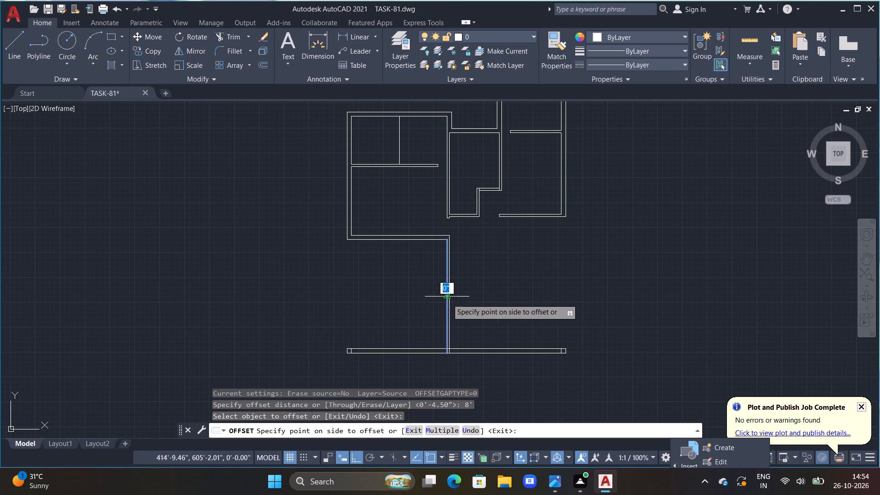
drag(447, 299, 447, 299)
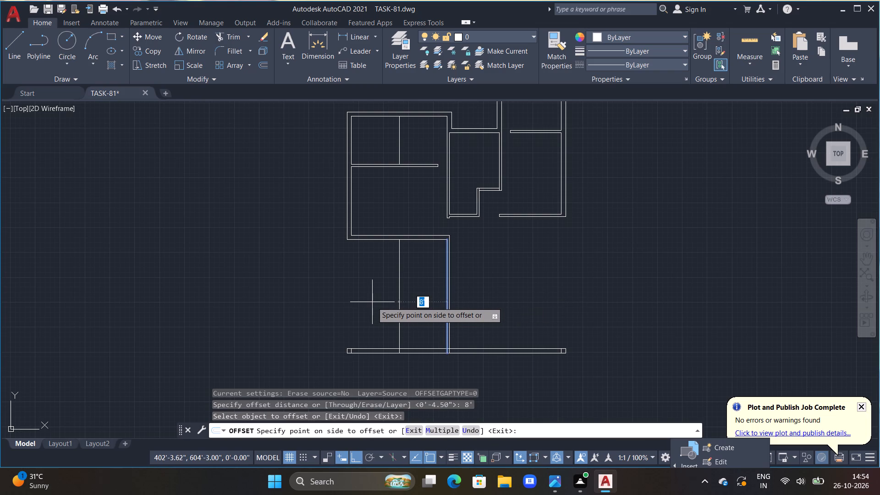
click(372, 302)
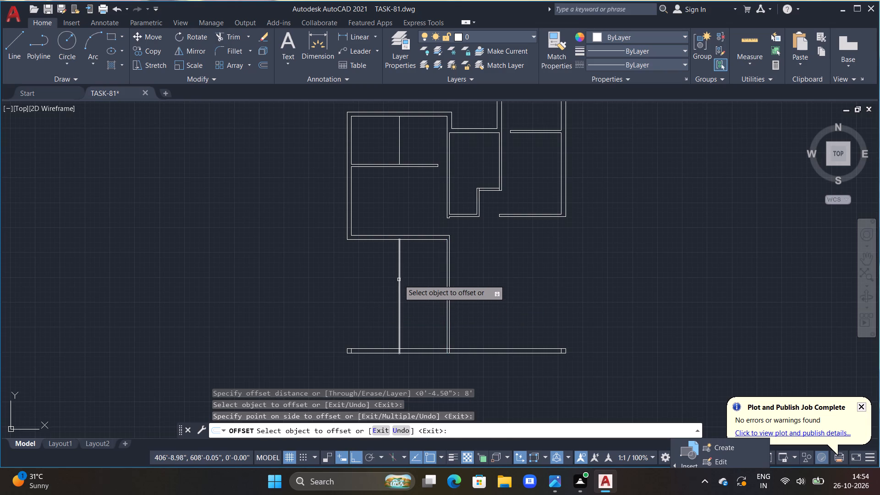
Offset the new vertical line 9" to the left to form a wall.
click(399, 280)
text(9")
key(Return)
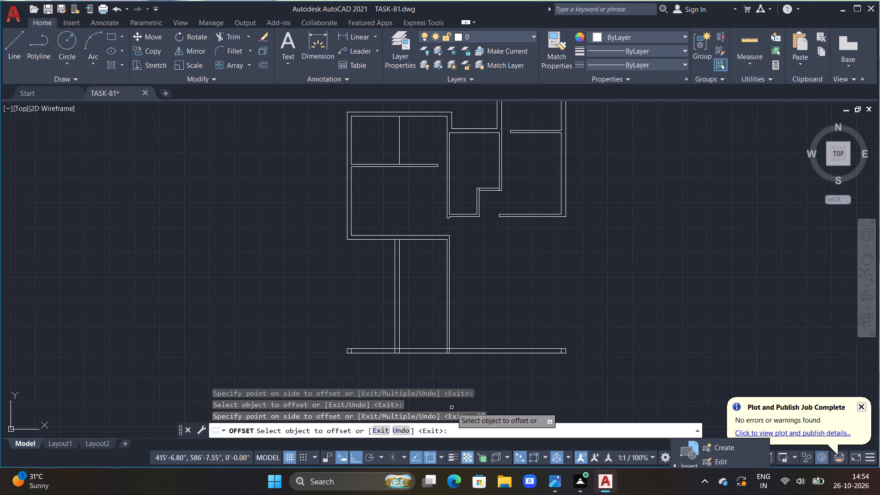
Offset the outer bottom line of the lower-left room 8'6" downward.
middle_drag(451, 407, 449, 393)
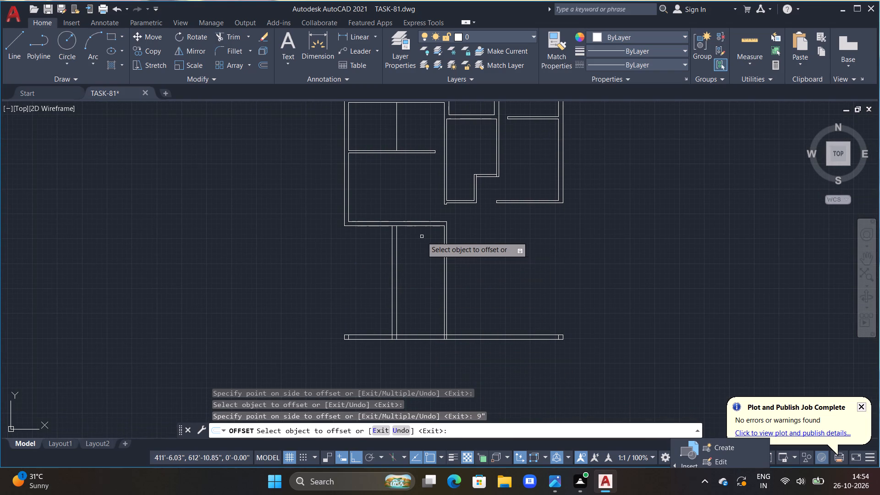
drag(414, 226, 413, 231)
text(8'6")
key(Return)
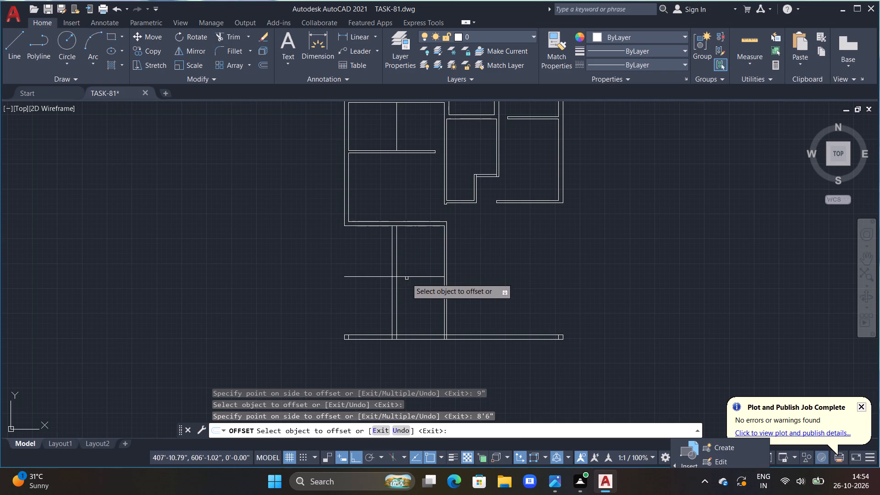
Offset the new horizontal line below the lower-left room 4.5" downward to form an inner cross wall.
click(417, 277)
text(4.)
key(5)
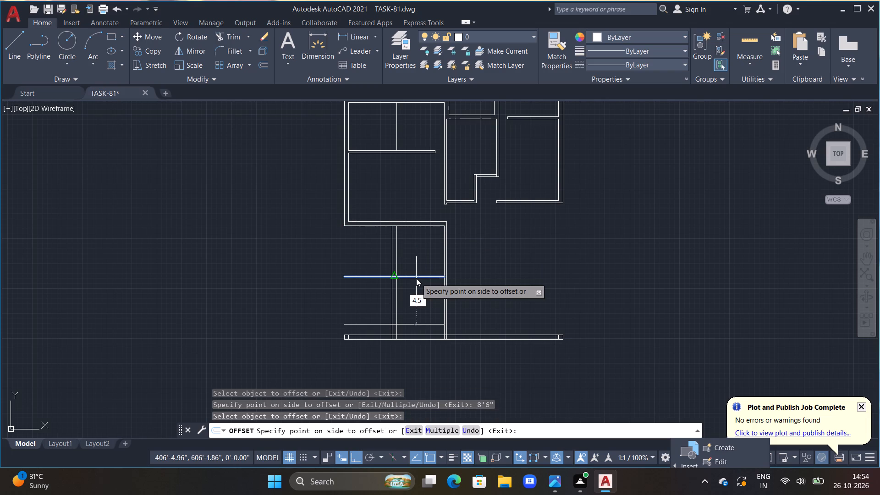
key(shift+quotedbl)
key(Return)
key(Escape)
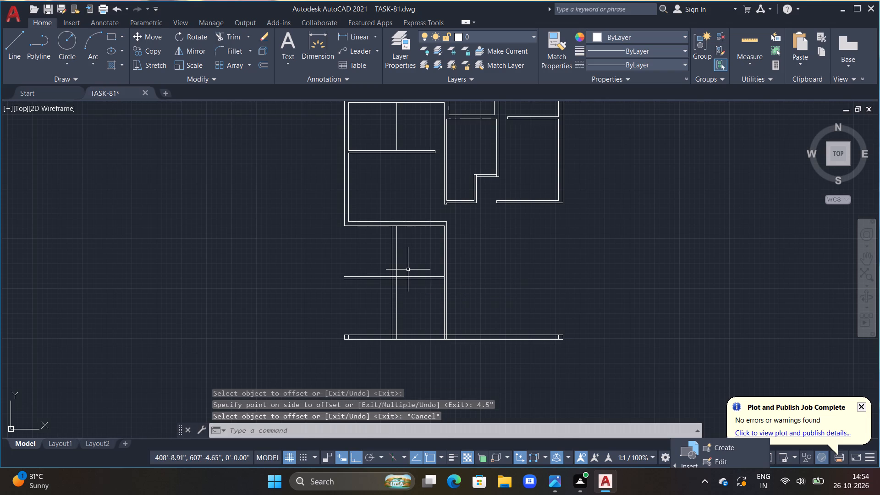
Trim the cross wall and bottom wall lines that project left of the new 9" vertical wall.
key(r)
key(Escape)
key(t)
text(R)
key(space)
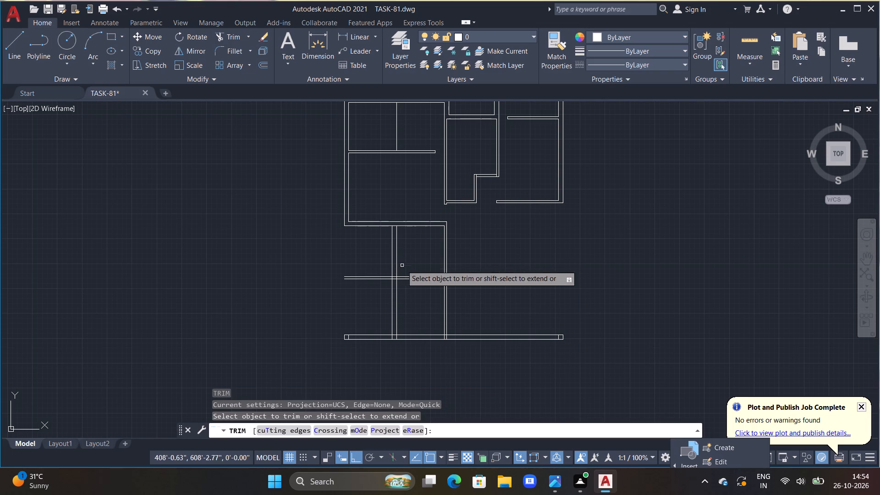
drag(378, 264, 359, 309)
drag(360, 300, 365, 397)
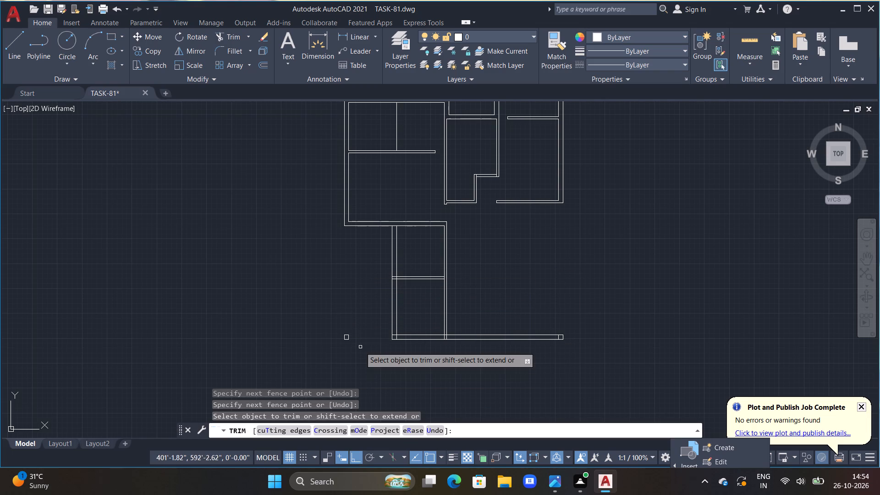
Remove the small leftover square at the far left end of the trimmed bottom wall.
scroll(351, 334, up, 3)
middle_drag(348, 339, 374, 275)
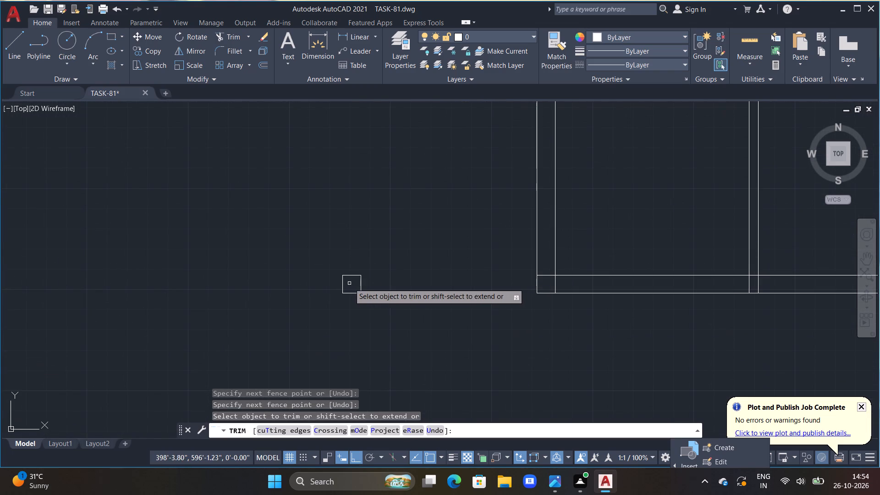
drag(335, 285, 347, 281)
drag(350, 278, 353, 272)
drag(352, 276, 362, 286)
click(362, 286)
drag(363, 286, 357, 294)
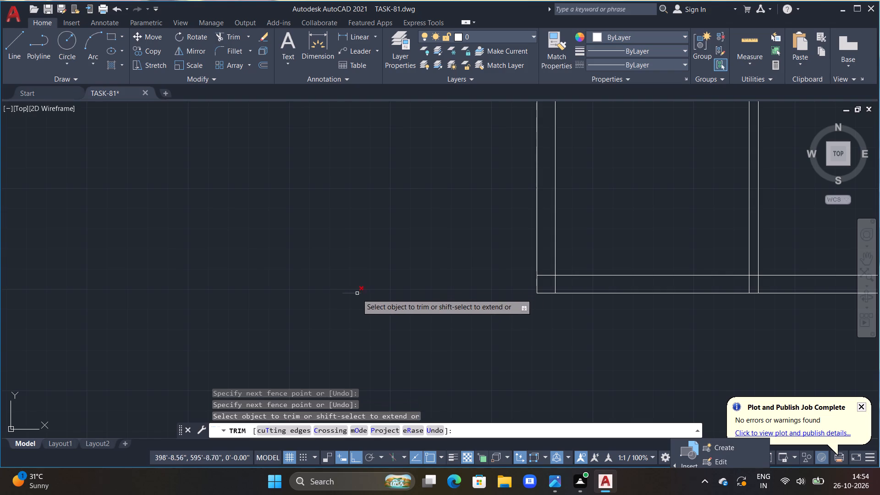
drag(357, 294, 351, 300)
double_click(350, 293)
double_click(354, 335)
Trim the lower-left room's outer bottom line where it crosses the top of the new 9" vertical wall.
scroll(550, 349, down, 1)
middle_drag(450, 354, 387, 343)
click(380, 324)
scroll(391, 301, down, 2)
middle_drag(405, 309, 375, 329)
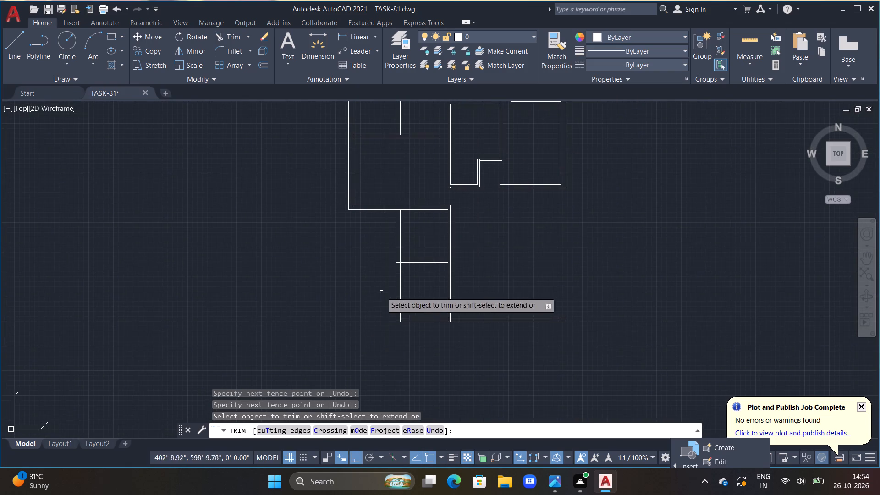
scroll(412, 210, up, 3)
click(353, 209)
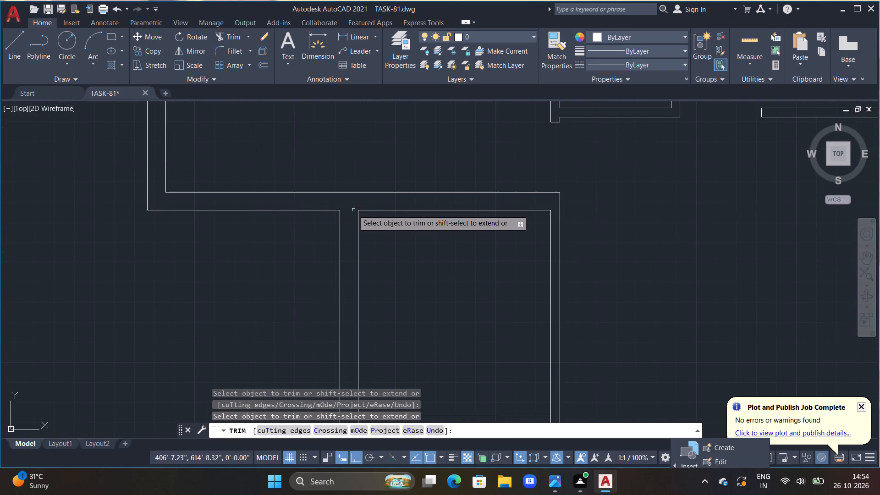
Trim the overlapping lines where the 4.5" cross wall meets the new 9" left wall, opening the junction.
scroll(402, 254, down, 3)
middle_drag(413, 284, 442, 232)
scroll(381, 269, up, 3)
drag(531, 172, 533, 201)
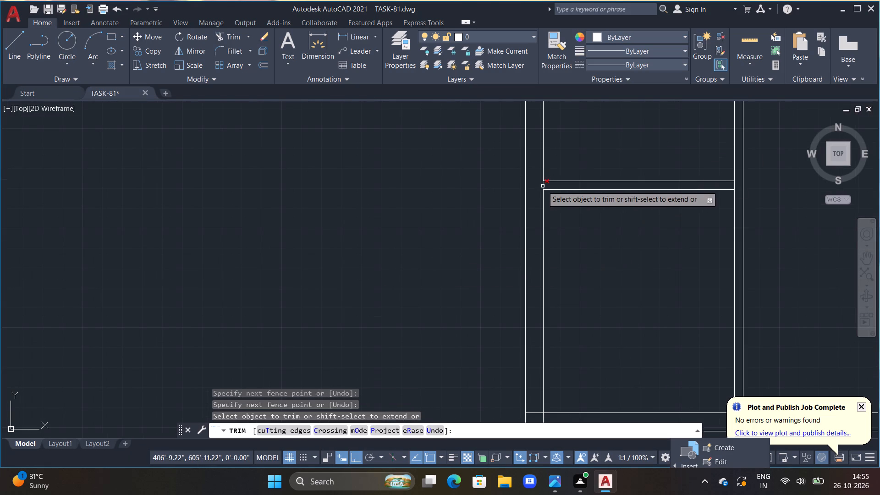
click(543, 186)
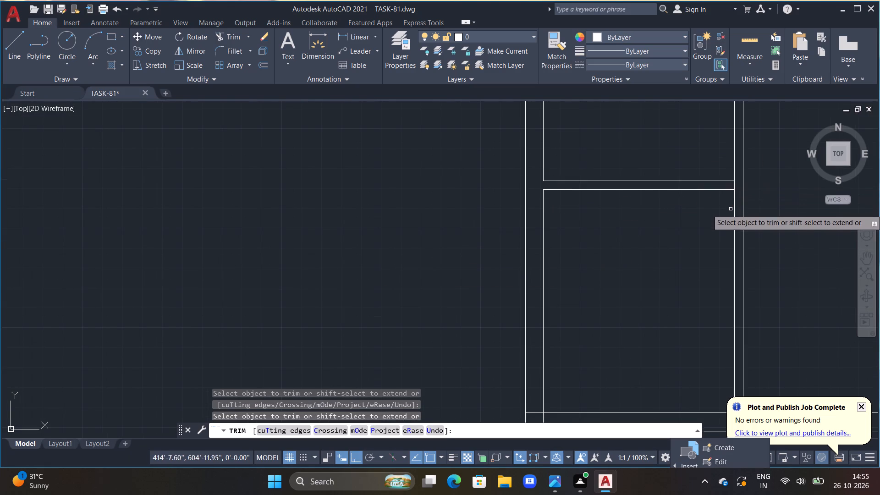
Trim the overlapping inner lines at the corner of the new left wall and the bottom wall.
middle_drag(730, 214, 584, 115)
middle_drag(449, 312, 465, 255)
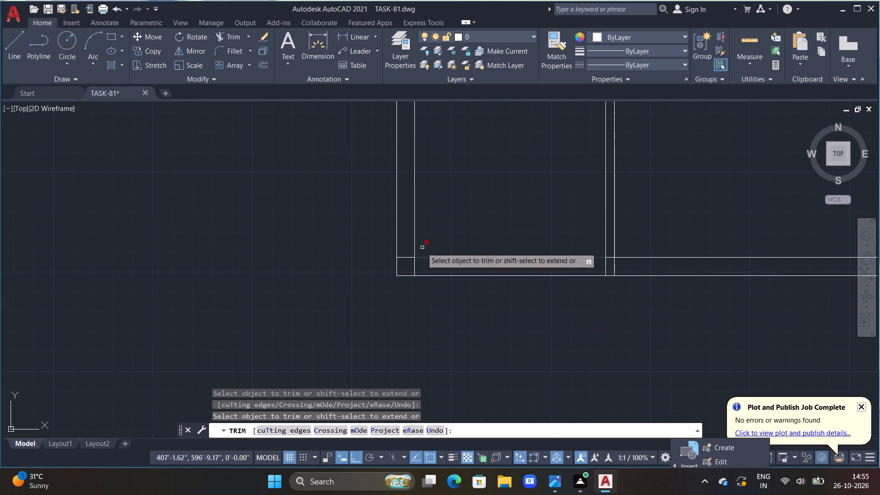
drag(408, 254, 423, 271)
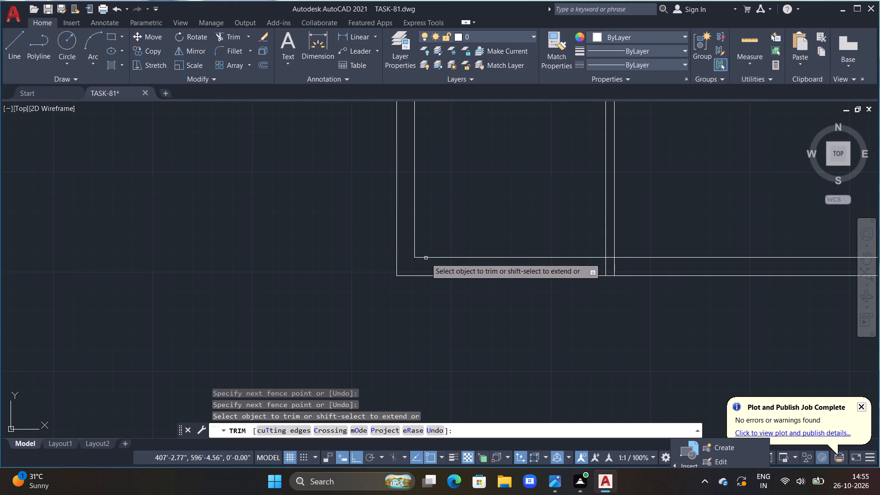
Extend the cross wall's upper line to the outer line of the small rooms' right wall.
scroll(731, 230, down, 3)
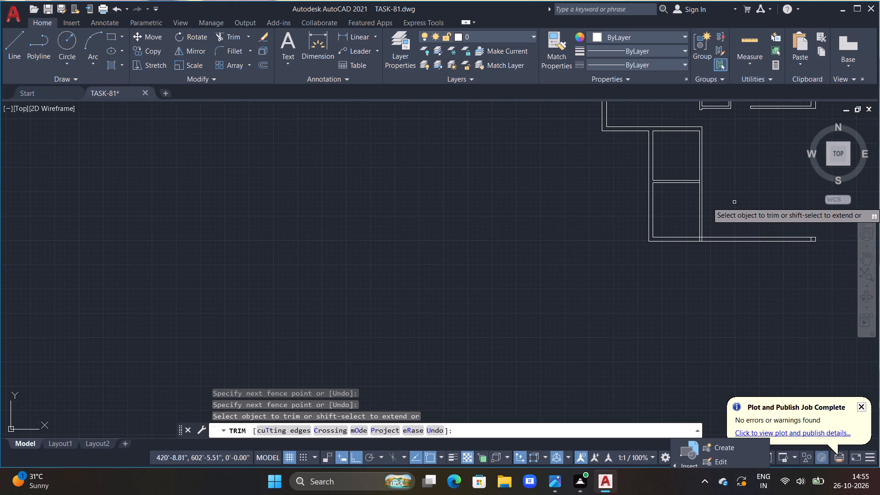
middle_drag(734, 203, 452, 255)
scroll(424, 253, up, 1)
scroll(423, 213, up, 1)
middle_drag(462, 234, 515, 267)
key(Escape)
key(Escape)
scroll(511, 246, up, 2)
key(Escape)
middle_drag(484, 253, 606, 242)
key(e)
key(x)
key(space)
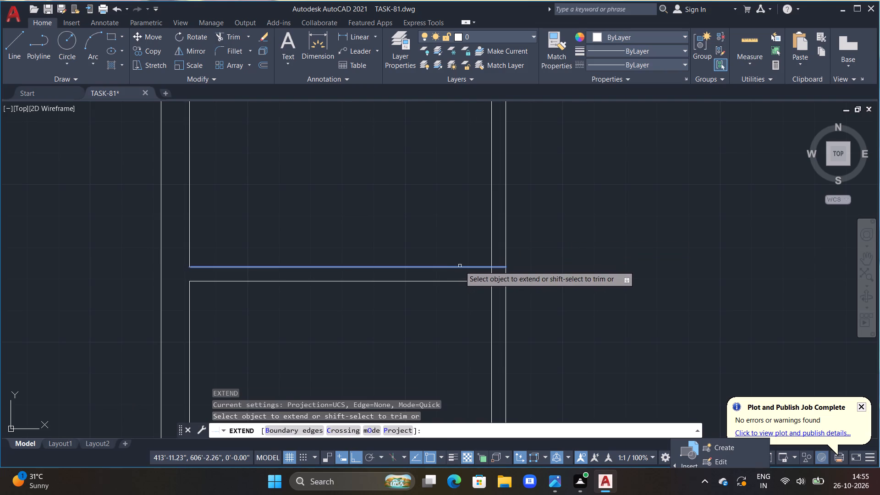
click(460, 266)
key(Escape)
key(Escape)
Offset the cross wall's upper line 1'6" upward.
text(OFFF)
key(BackSpace)
key(BackSpace)
key(BackSpace)
key(BackSpace)
key(BackSpace)
key(BackSpace)
key(BackSpace)
key(BackSpace)
key(BackSpace)
text(OFF 1)
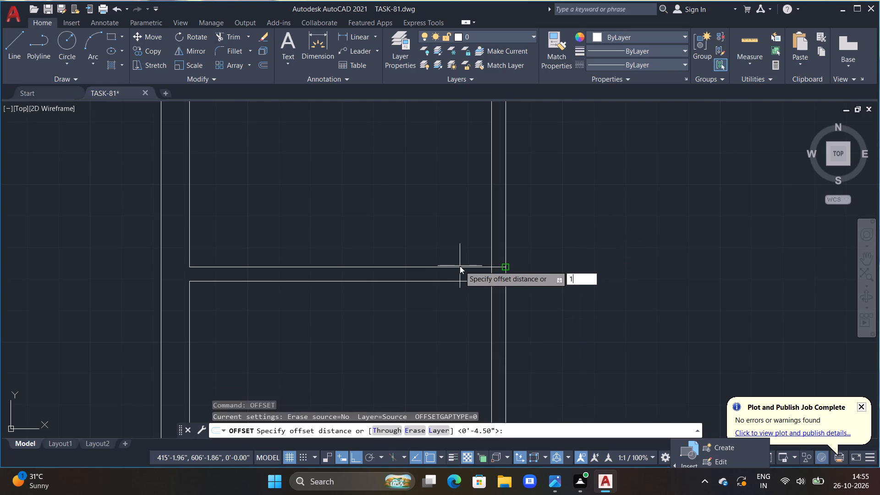
text('6")
key(Return)
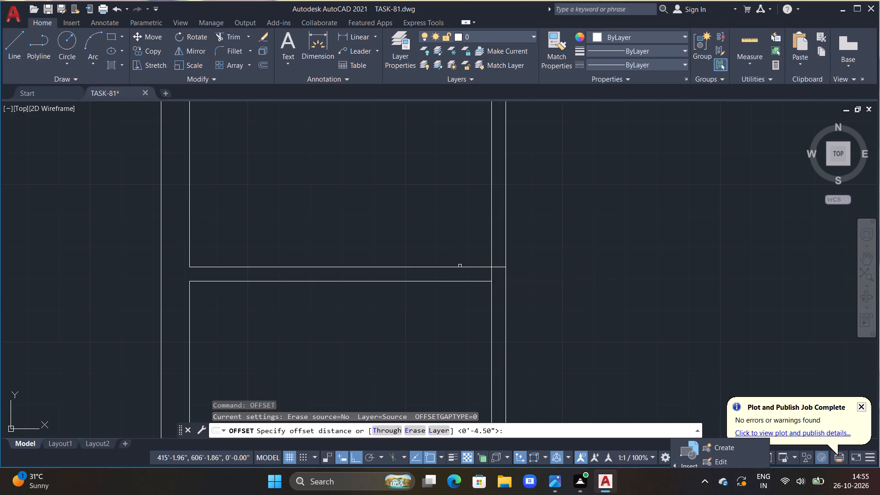
click(460, 268)
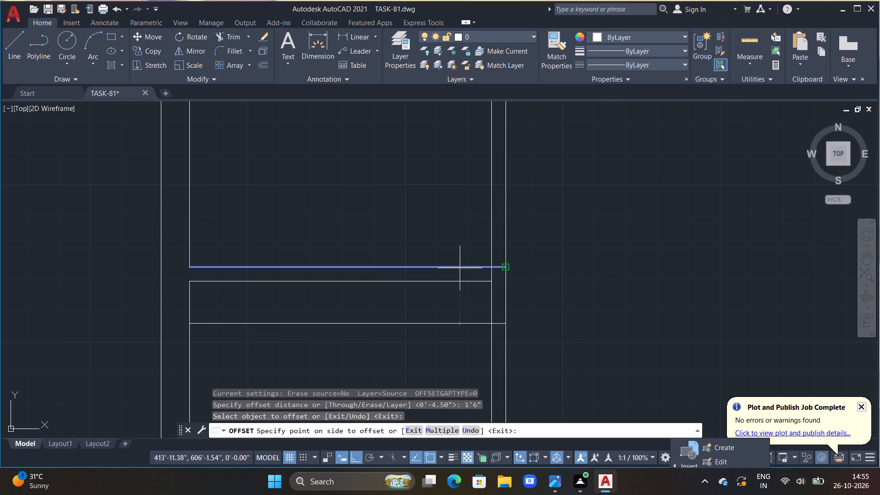
click(449, 211)
Trim the small upper room's right wall to leave a 1'6" opening above the cross wall, and clear the line crossing the cross wall's end.
key(Escape)
text(TR)
key(space)
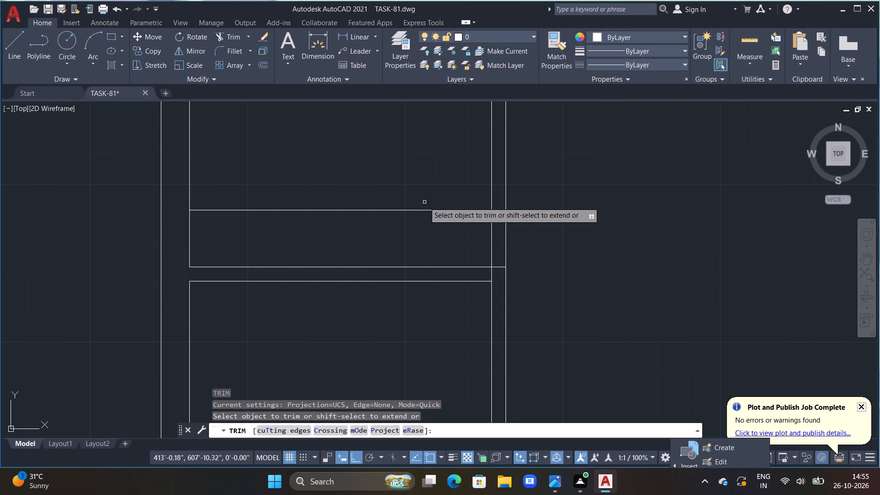
drag(424, 202, 550, 217)
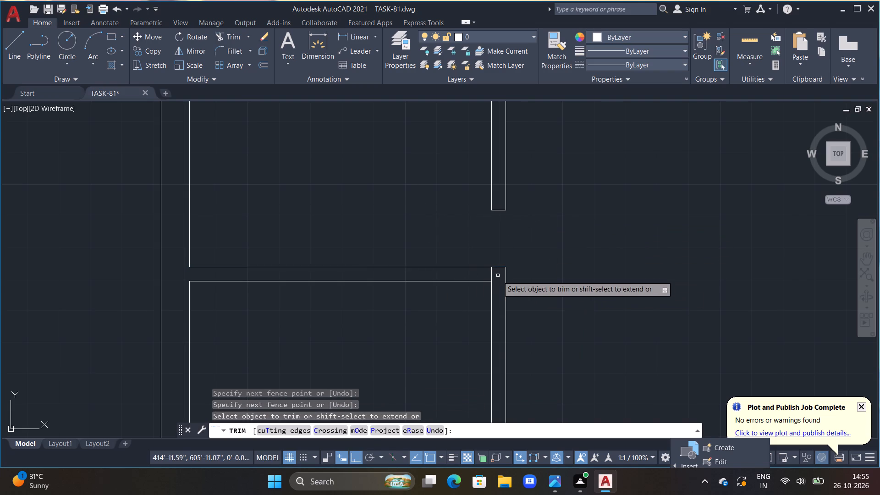
click(492, 275)
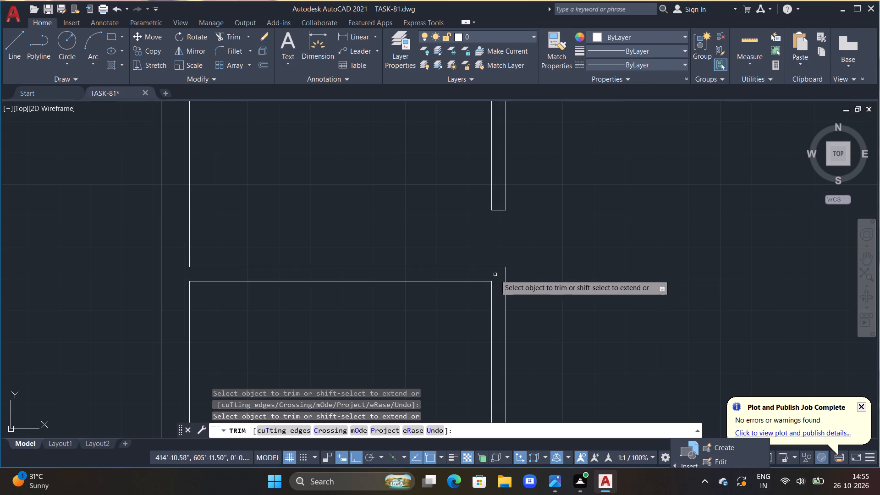
scroll(523, 317, down, 2)
middle_drag(527, 335, 520, 273)
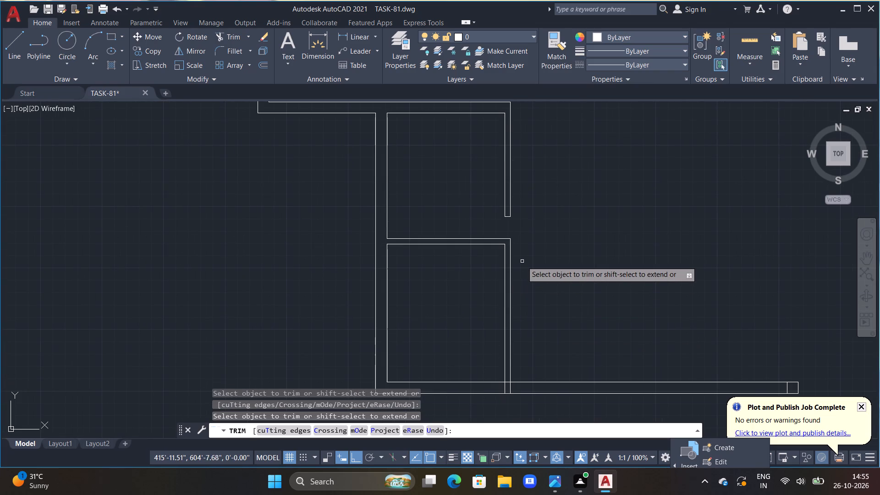
middle_drag(527, 279, 529, 253)
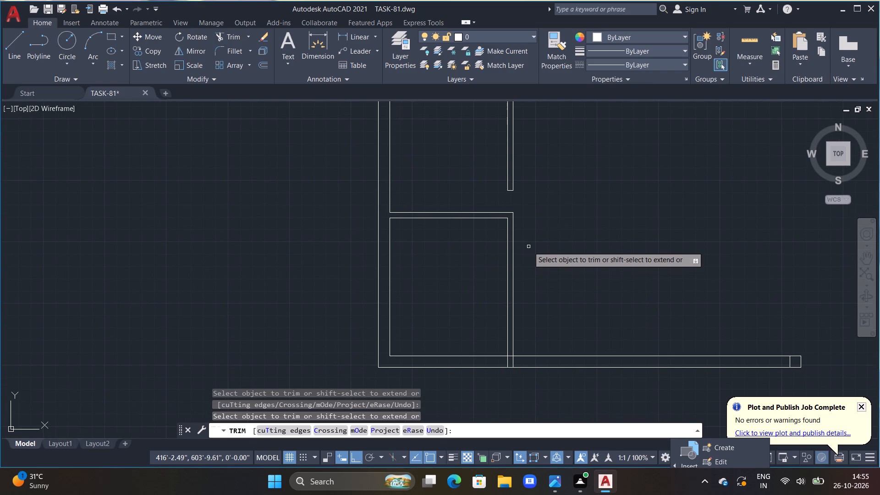
Extend the cross wall's lower line to the outer line of the right wall.
scroll(524, 235, up, 2)
middle_drag(539, 239, 562, 257)
key(Escape)
scroll(562, 257, up, 1)
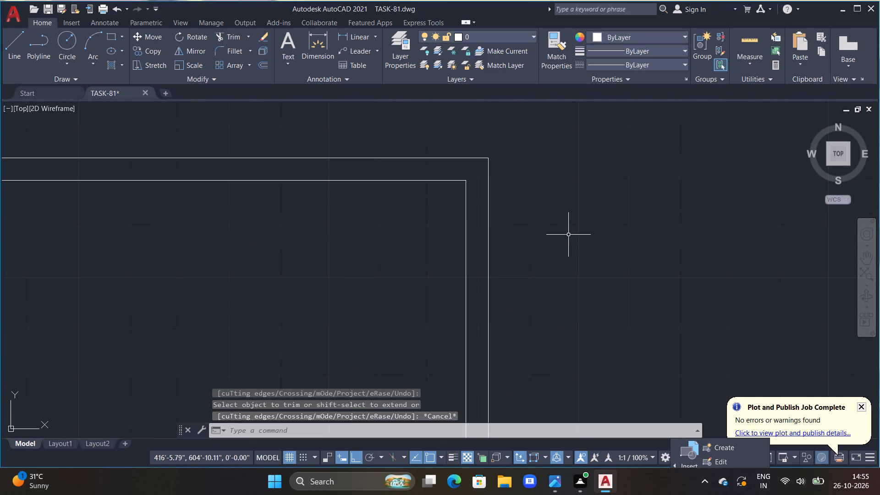
text(EX)
key(space)
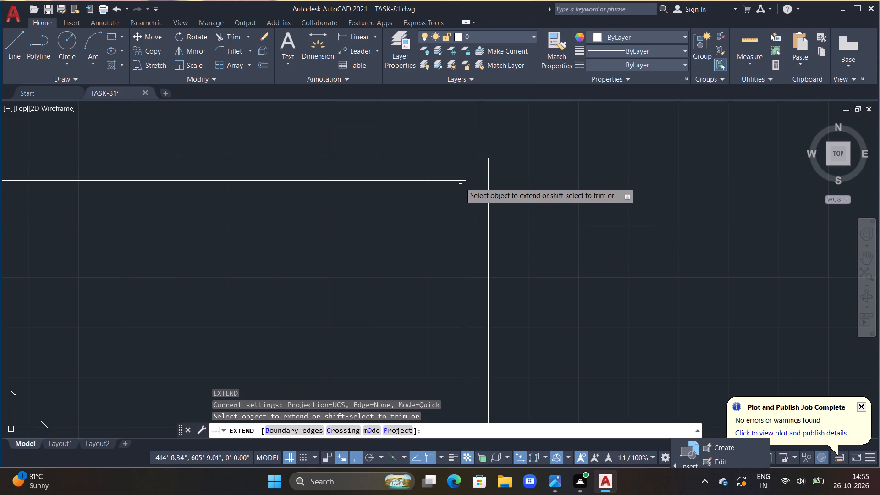
click(460, 182)
click(459, 180)
key(Escape)
key(Escape)
key(Escape)
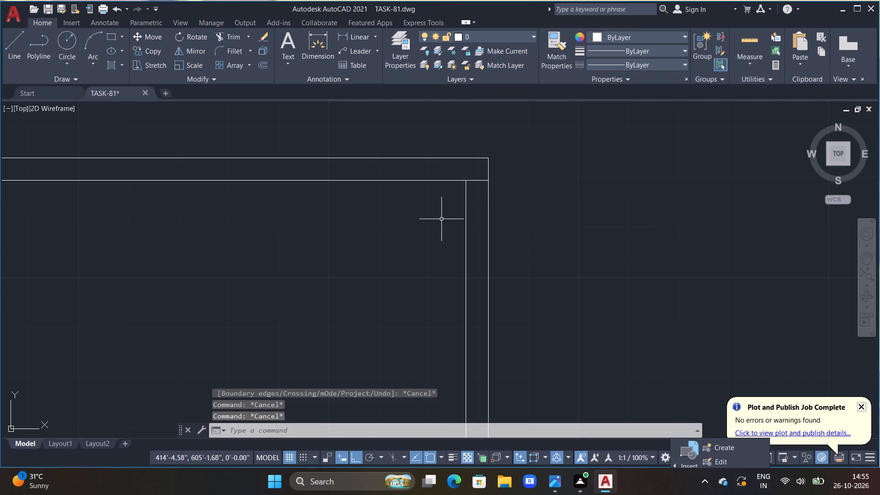
Trim away both lines of the right wall from below the cross wall down through the bottom wall.
key(t)
text(R)
key(space)
drag(525, 215, 411, 262)
scroll(440, 254, down, 3)
middle_drag(473, 248, 499, 214)
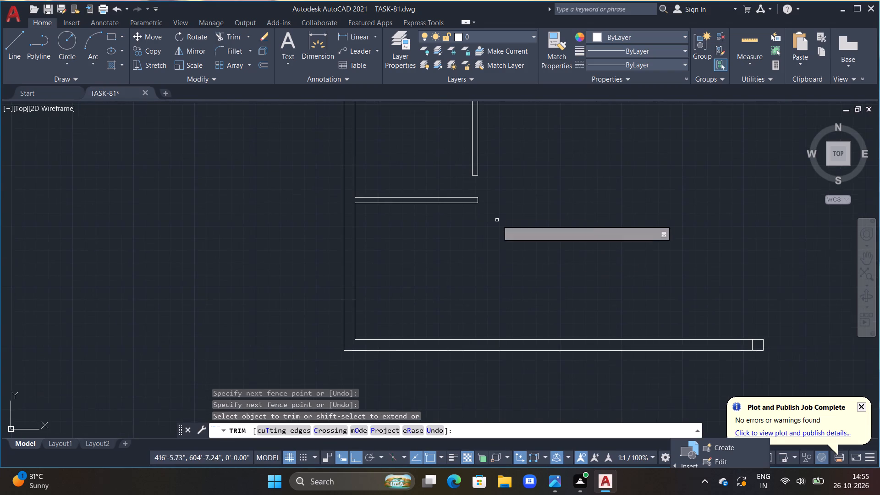
middle_drag(517, 242, 449, 264)
scroll(452, 264, down, 1)
middle_drag(463, 266, 412, 275)
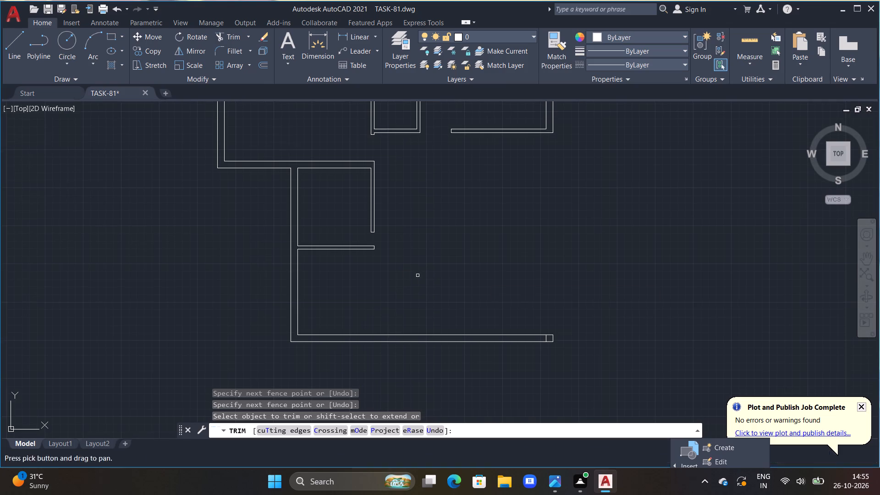
key(Escape)
key(Escape)
key(Escape)
key(Escape)
key(Escape)
key(Escape)
key(Escape)
key(Escape)
key(Escape)
key(Escape)
key(Escape)
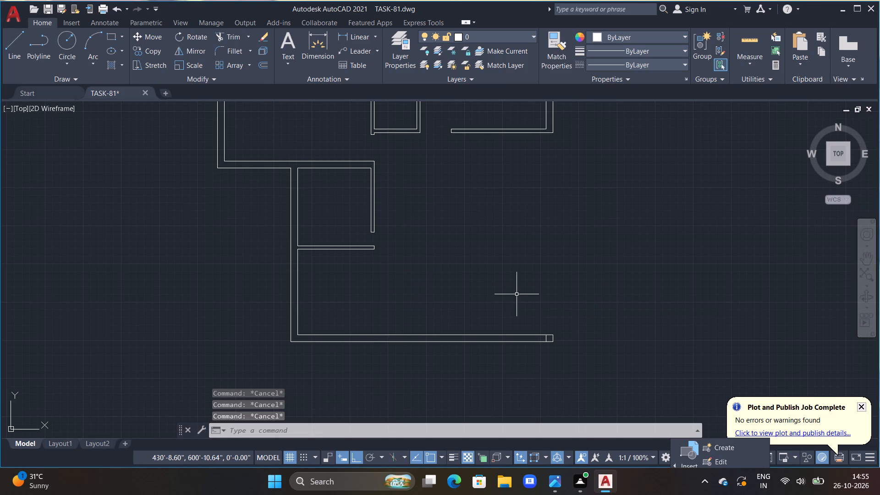
Offset the lower room's inner left wall line 12' to the right.
text(OFF)
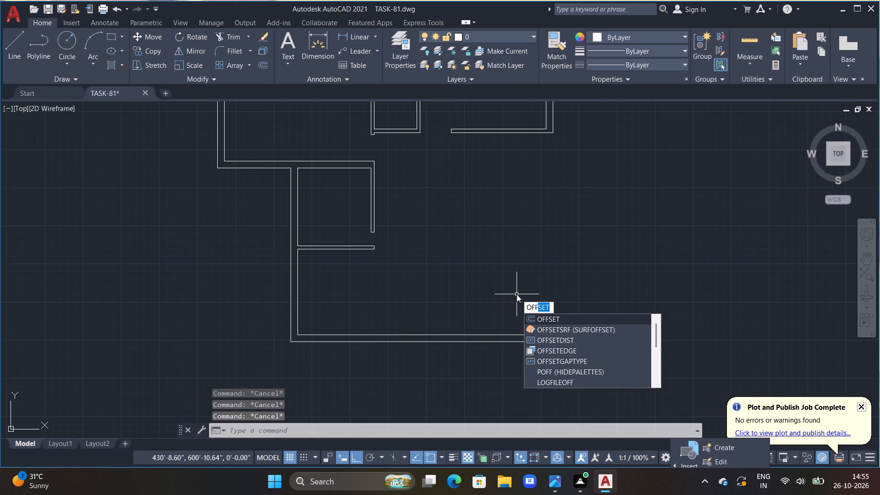
key(space)
text(12')
key(Return)
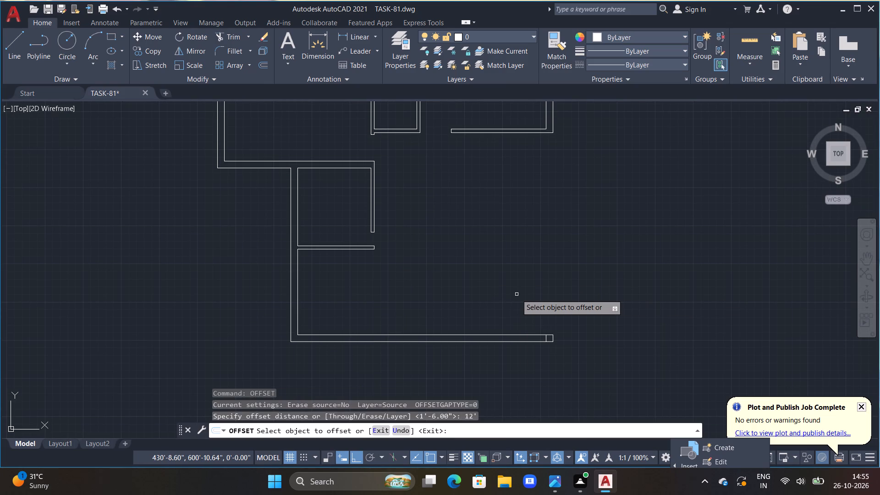
click(296, 270)
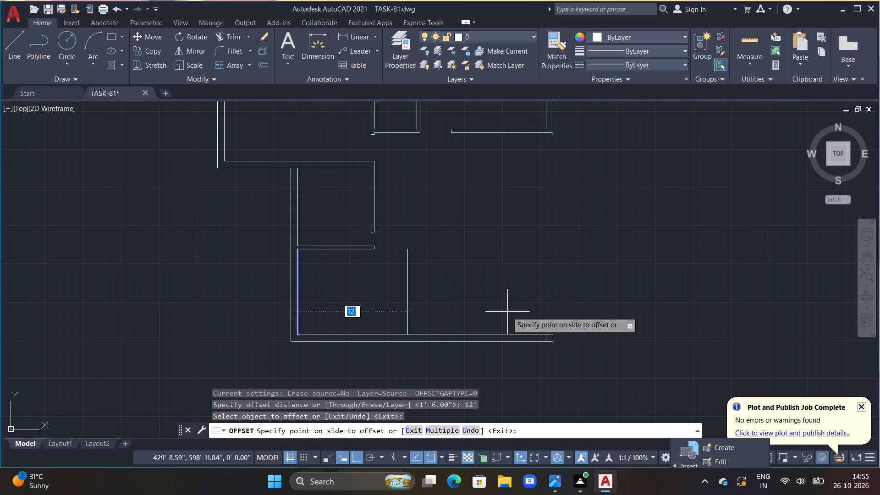
click(507, 312)
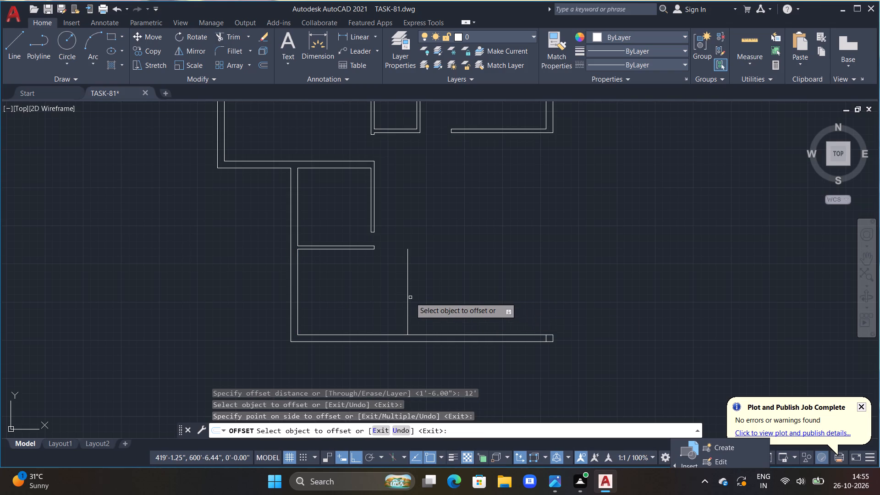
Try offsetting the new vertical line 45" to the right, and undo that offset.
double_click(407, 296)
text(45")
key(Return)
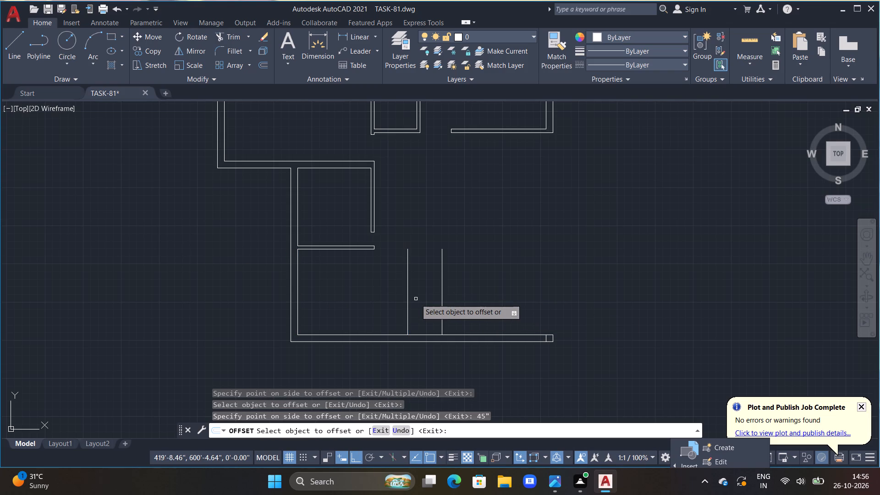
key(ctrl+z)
Offset the new vertical line 4.5" to the right to form an inner wall.
click(408, 280)
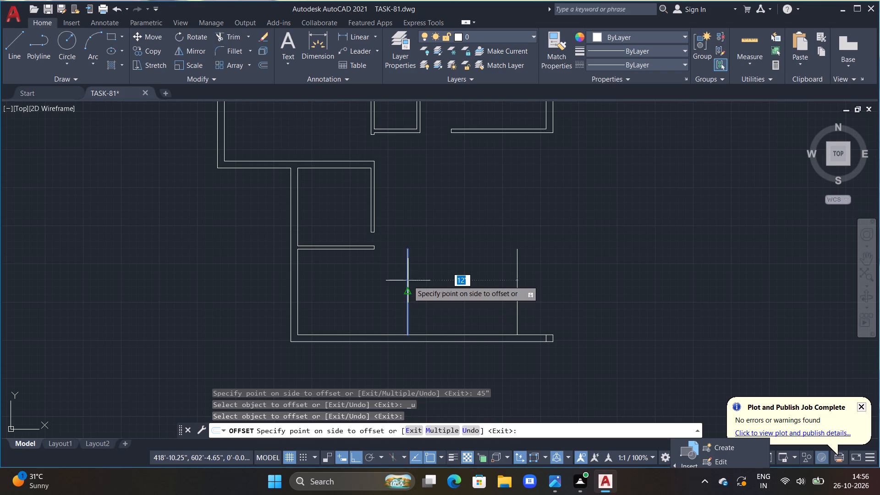
text(4.5")
key(Return)
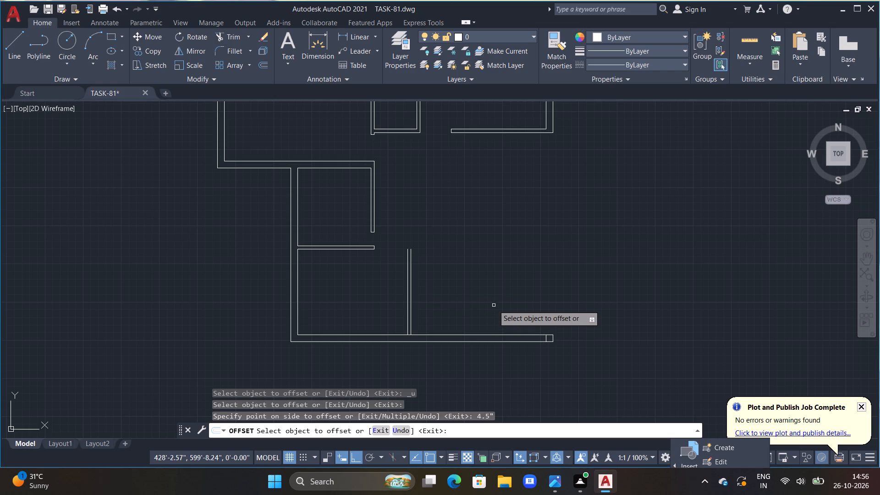
Offset the bottom wall's inner line 12' upward, and offset that new line 4.5" downward to form a horizontal inner wall.
middle_drag(469, 266, 464, 241)
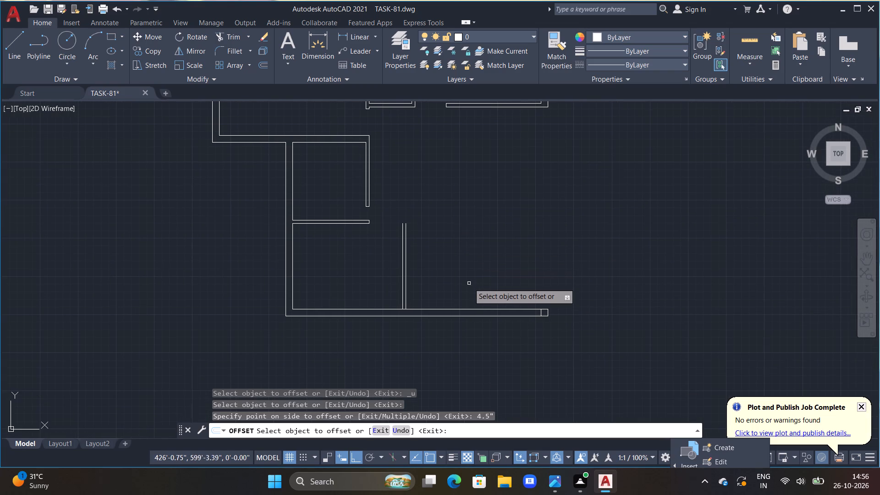
drag(456, 310, 454, 288)
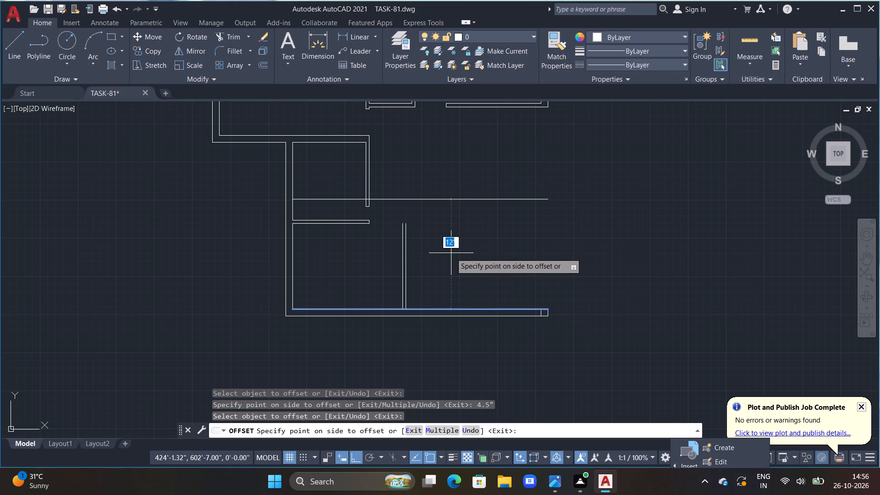
double_click(433, 241)
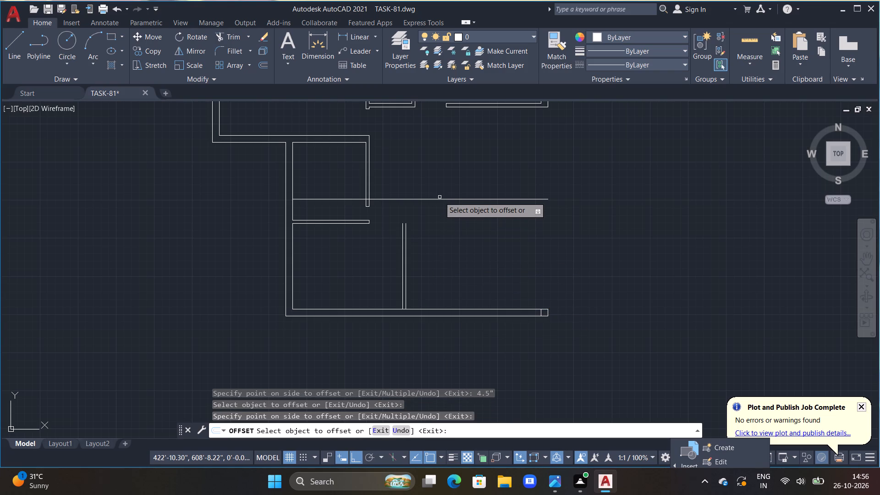
drag(440, 200, 440, 206)
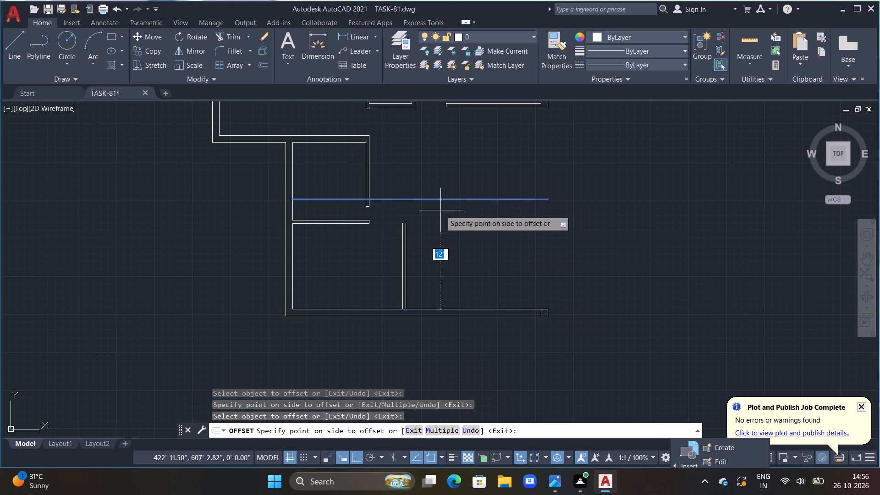
text(4.5")
key(Return)
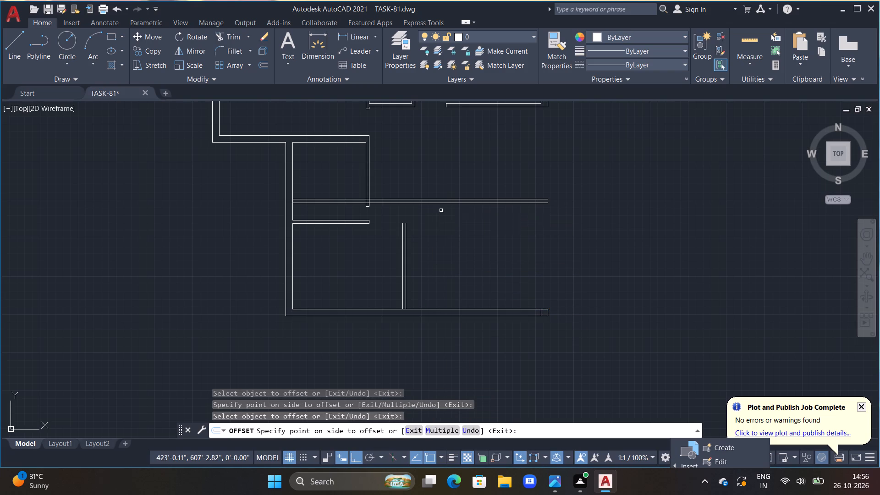
key(Escape)
Trim the new horizontal wall lines left of the small room's right wall and clean up their corner with that wall.
text(TR)
key(space)
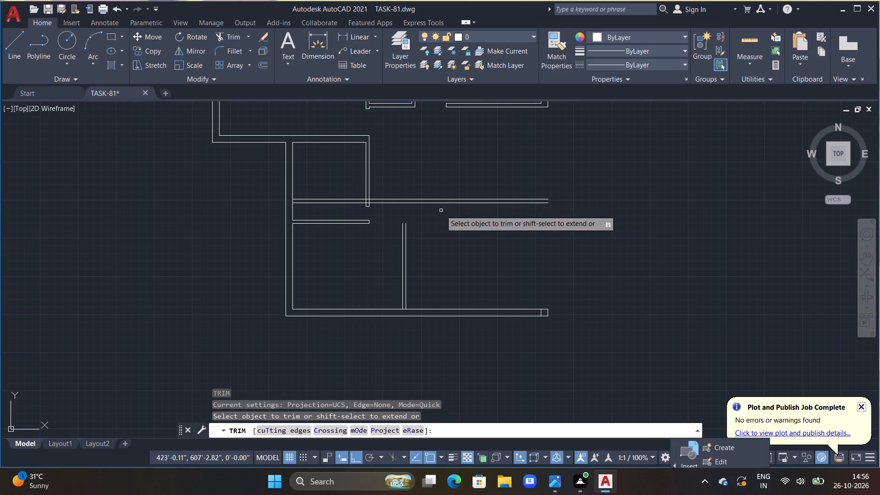
double_click(343, 199)
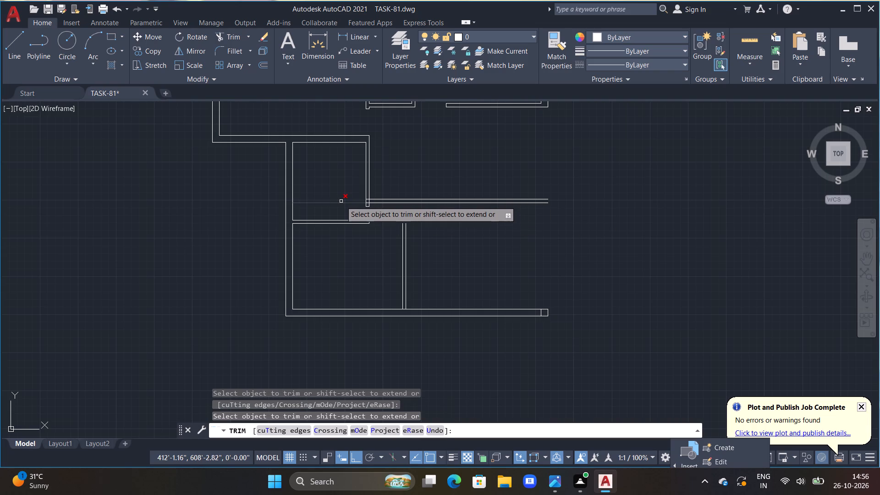
click(341, 201)
scroll(342, 201, up, 3)
drag(450, 213, 398, 215)
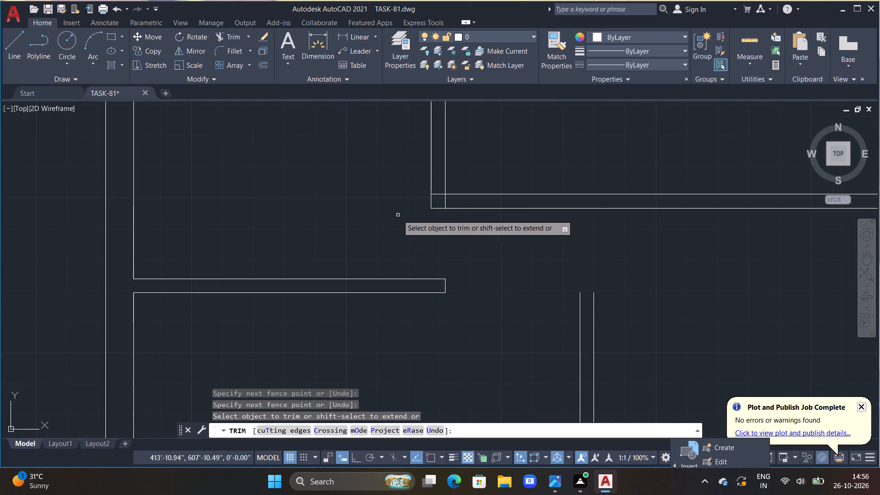
double_click(440, 224)
scroll(449, 225, down, 2)
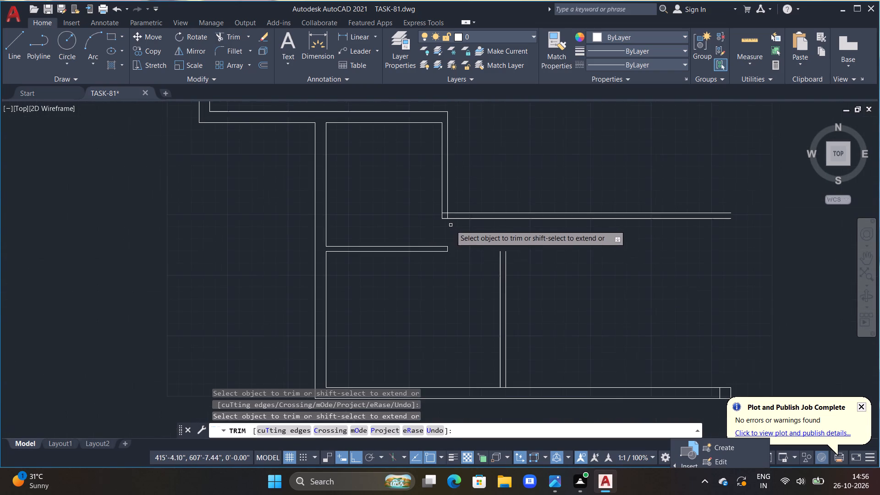
scroll(477, 264, down, 1)
scroll(485, 229, up, 2)
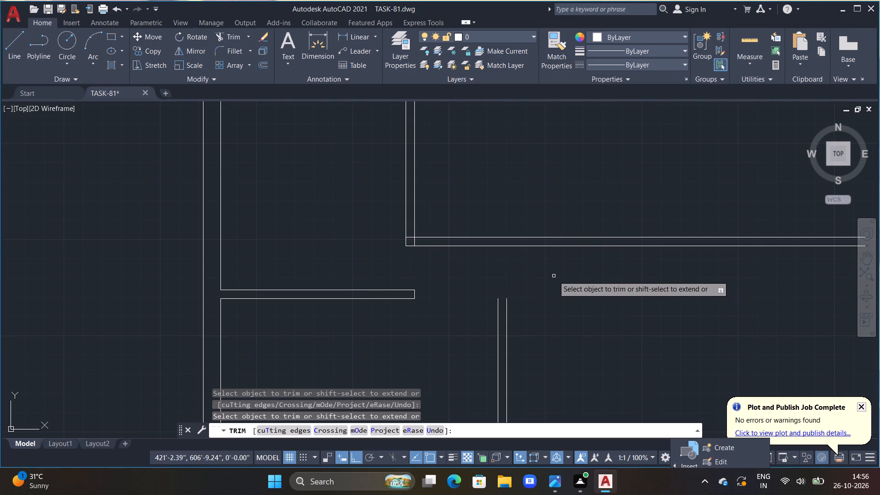
click(408, 237)
key(Escape)
key(Escape)
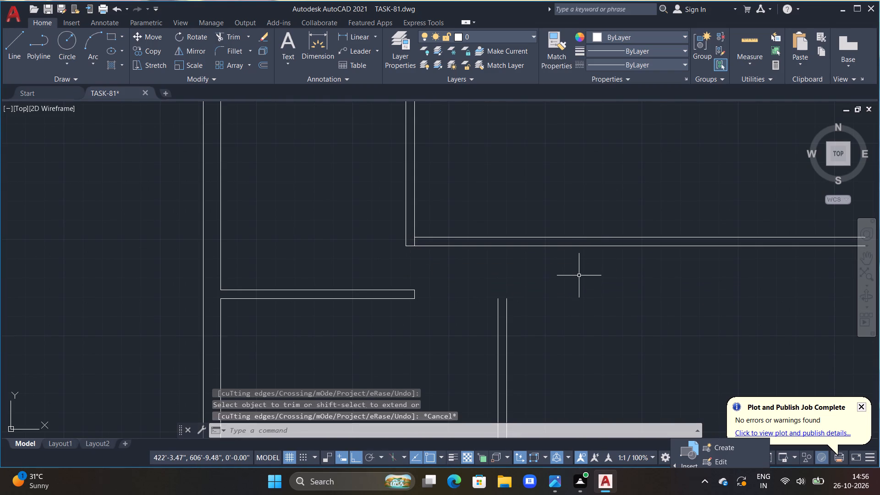
key(Escape)
Extend both lines of the lower room's right wall up to the horizontal wall, carrying the left line through to its upper line.
key(e)
text(X)
key(space)
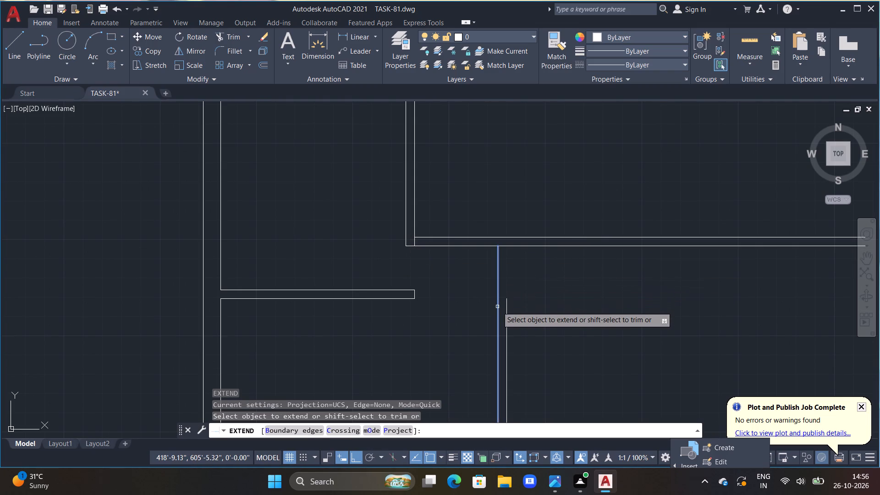
click(497, 307)
click(506, 310)
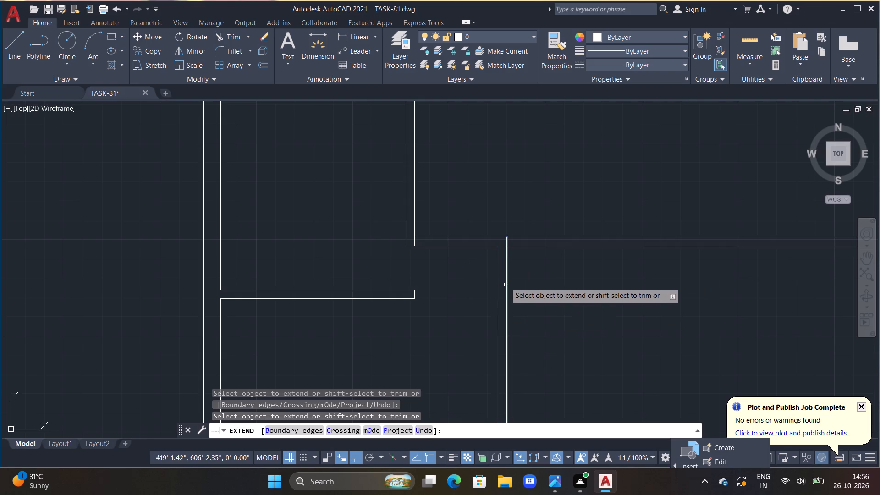
click(499, 252)
scroll(542, 261, down, 2)
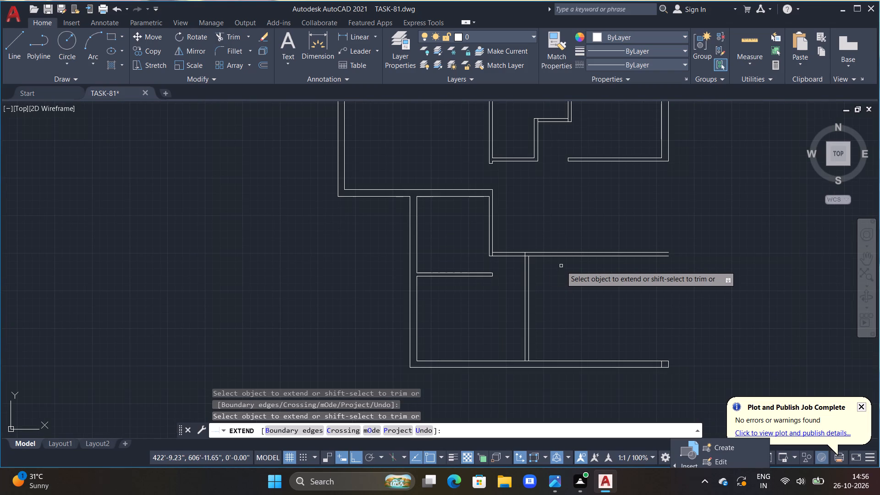
key(Escape)
Offset the right line of the lower room's 4.5" right wall 12' to the right.
text(OFF 12')
key(Return)
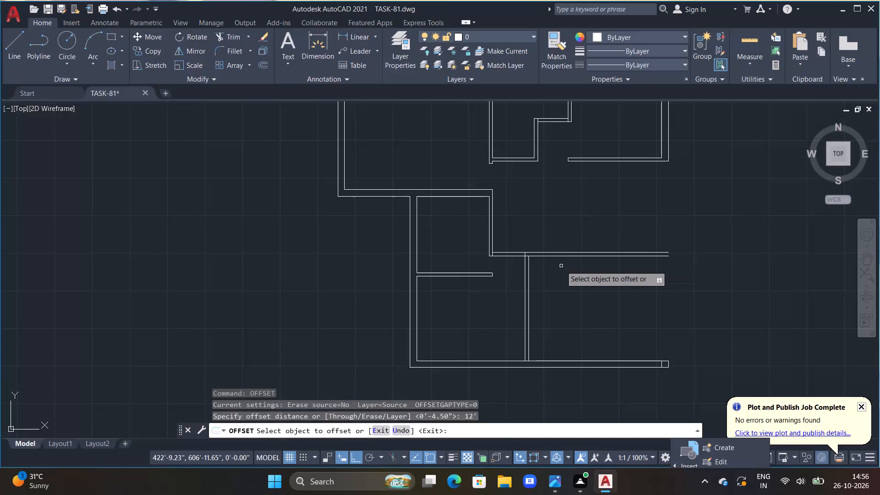
click(529, 287)
click(651, 302)
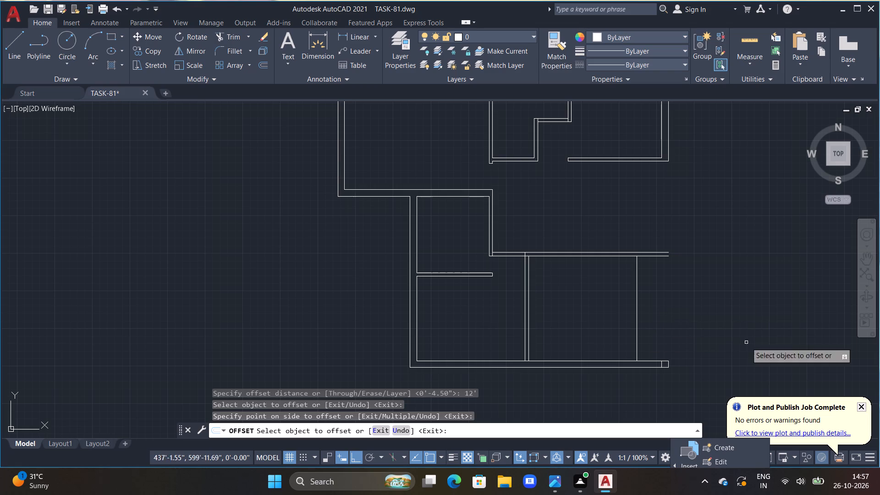
middle_drag(656, 280, 660, 185)
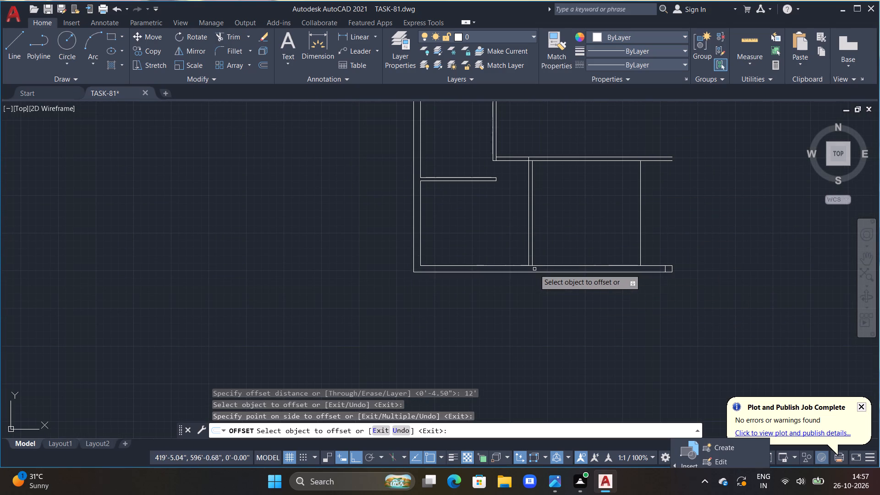
scroll(534, 269, up, 2)
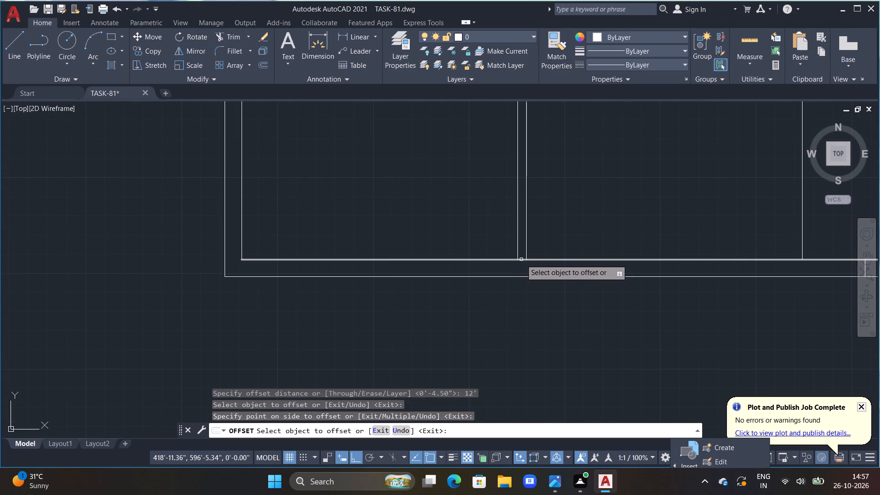
key(Escape)
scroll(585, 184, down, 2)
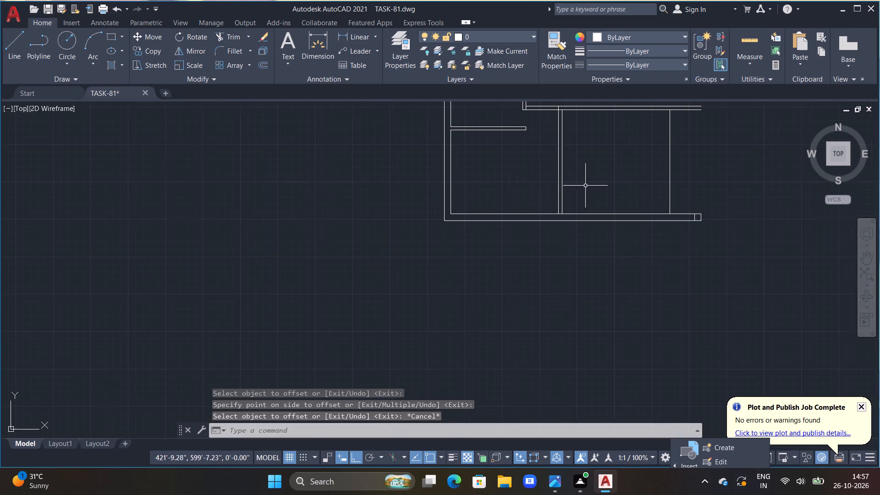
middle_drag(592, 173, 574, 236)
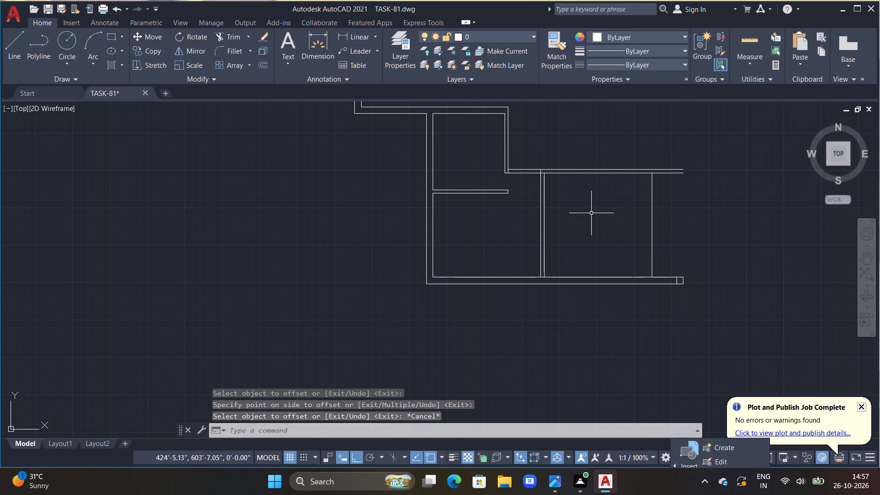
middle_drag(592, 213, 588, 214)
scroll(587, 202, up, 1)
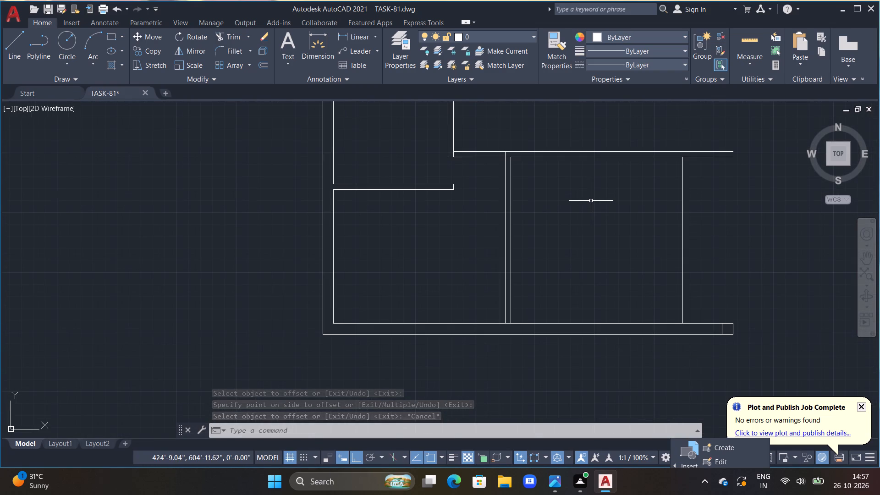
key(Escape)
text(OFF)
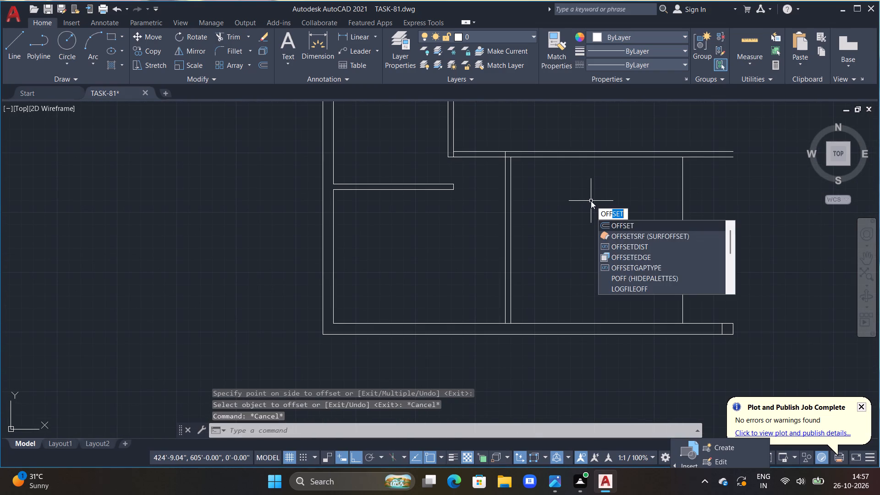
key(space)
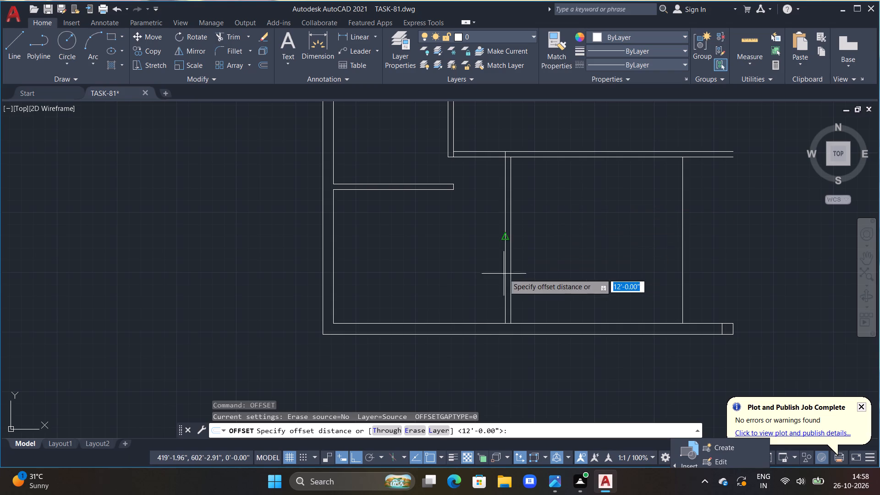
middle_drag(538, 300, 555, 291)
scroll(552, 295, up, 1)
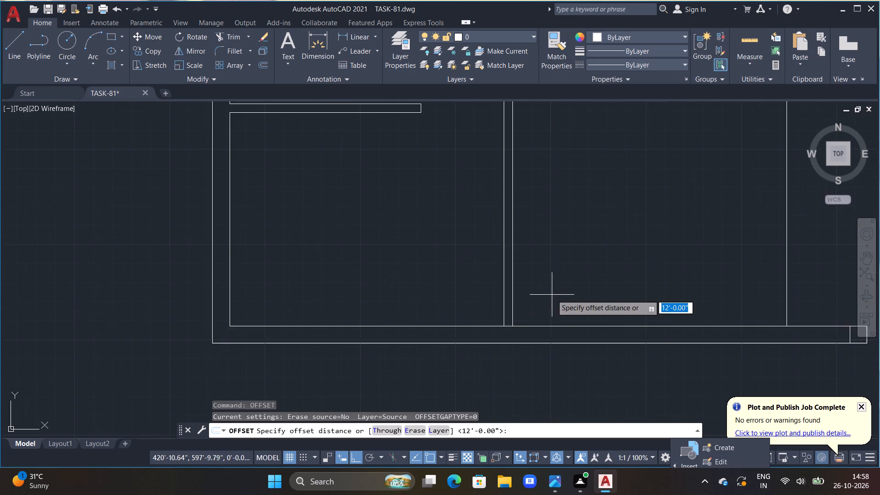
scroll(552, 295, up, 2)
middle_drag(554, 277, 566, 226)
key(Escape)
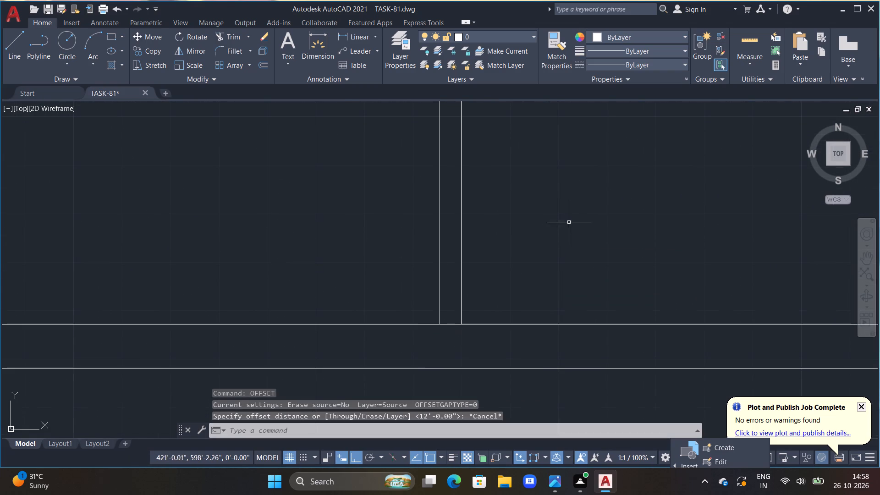
Trim the bottom wall's inner line between the two lines of the vertical 4.5" inner wall.
key(t)
key(r)
key(space)
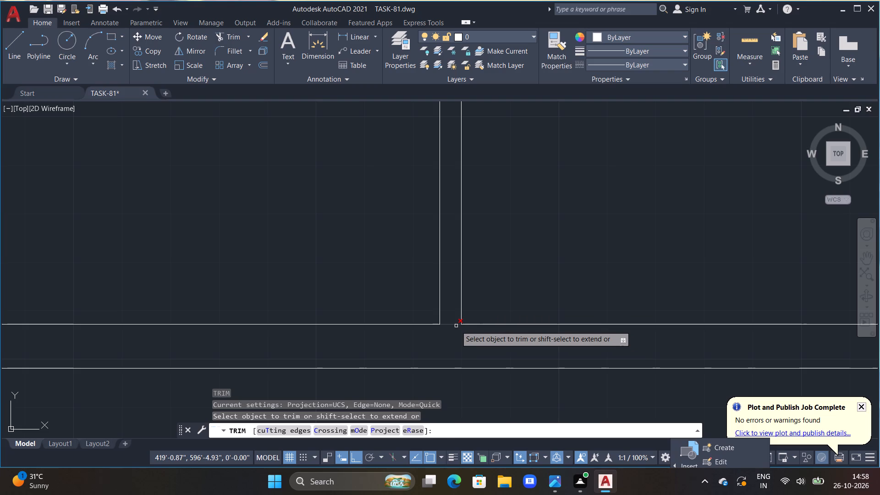
click(456, 326)
scroll(628, 302, down, 3)
middle_drag(665, 269, 544, 281)
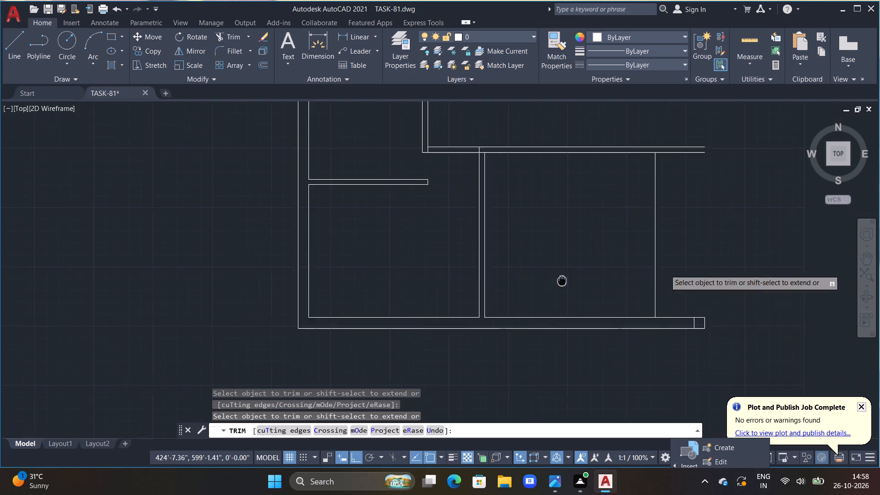
middle_drag(544, 281, 463, 293)
key(Escape)
key(Escape)
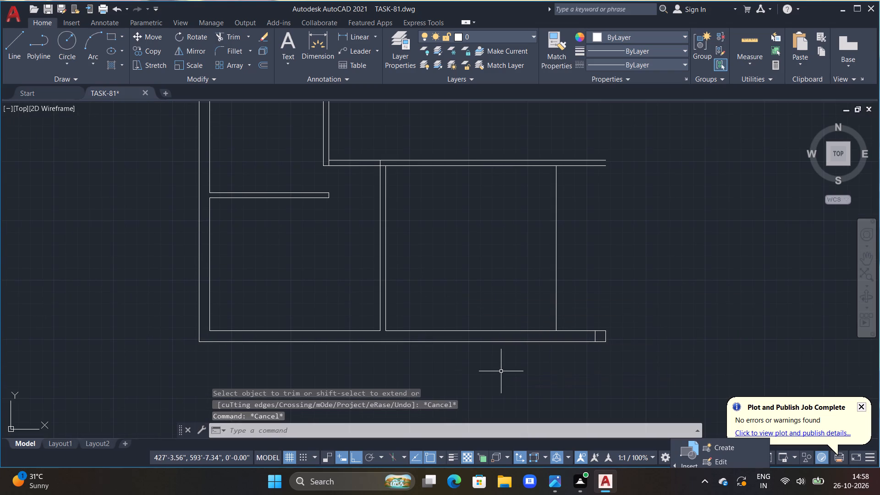
Offset the second lower room's right boundary line 9" to the right to form its outer wall.
text(OFF)
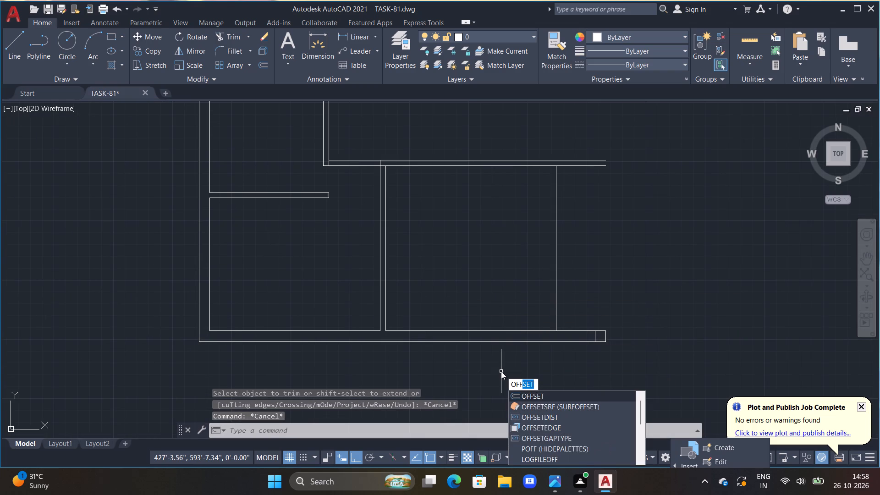
key(space)
key(9)
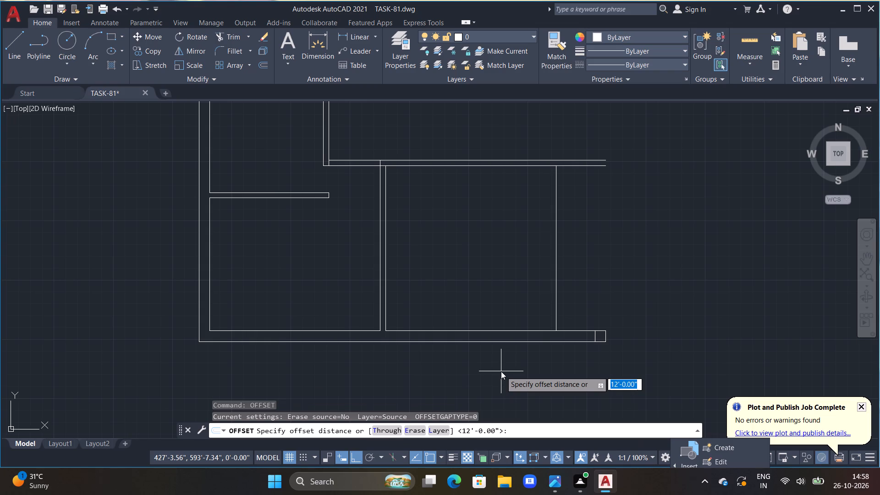
key(shift+quotedbl)
key(Return)
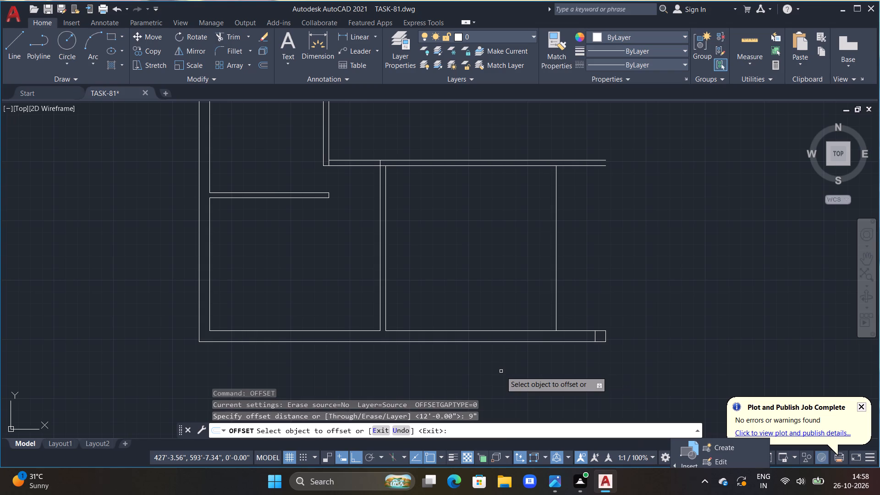
click(556, 275)
triple_click(588, 284)
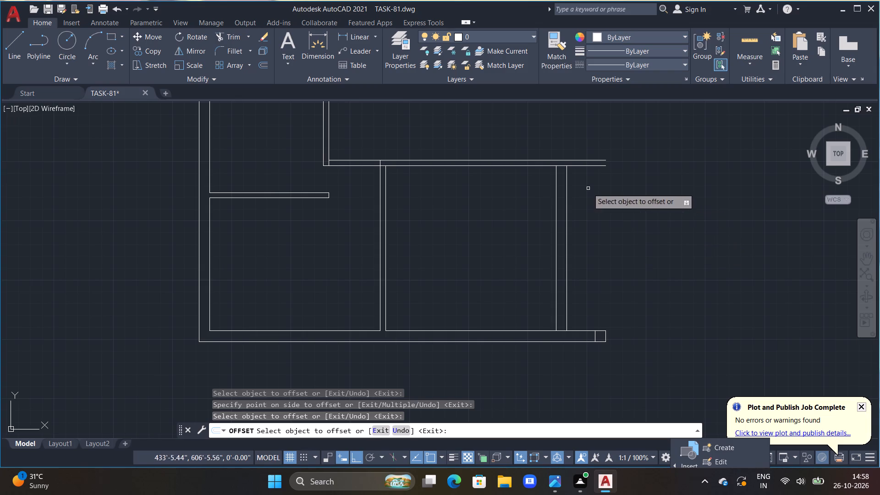
key(Escape)
key(Escape)
Extend the inner line of the second lower room's right wall up to the horizontal wall's upper line.
text(EX)
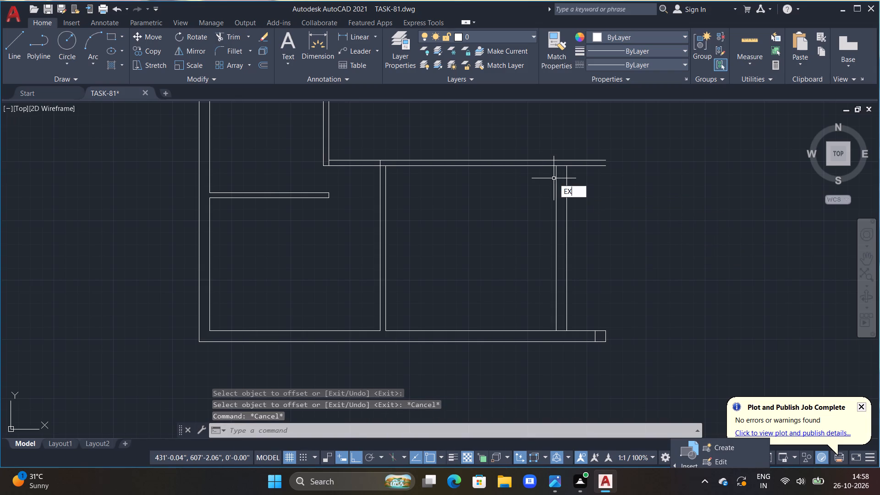
key(space)
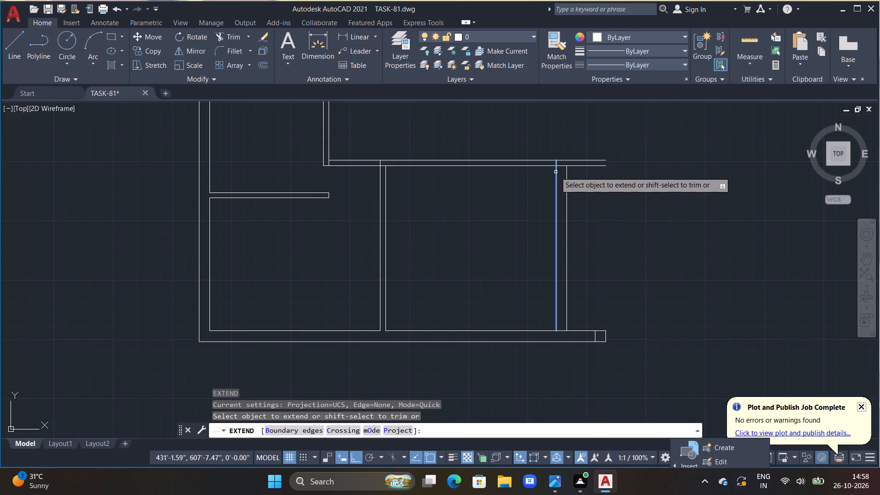
click(555, 172)
middle_drag(609, 216, 632, 198)
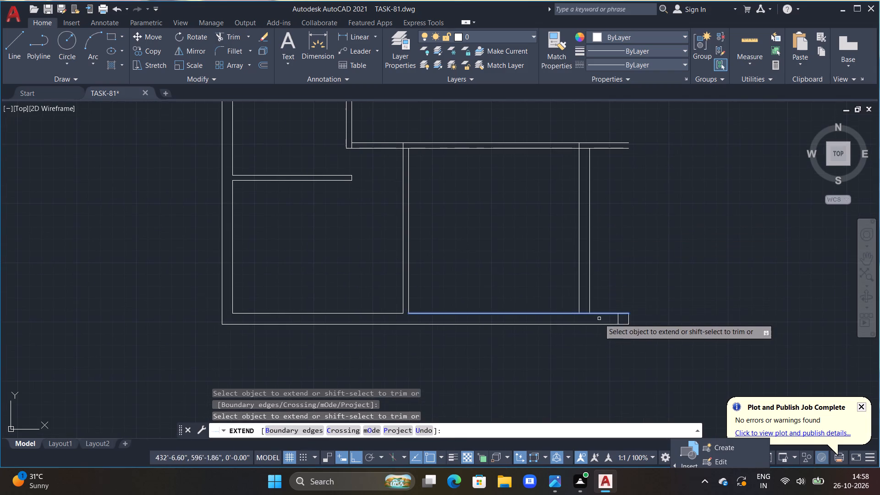
key(Escape)
key(Escape)
key(Escape)
key(Escape)
key(Escape)
key(Escape)
key(Escape)
key(Escape)
key(Escape)
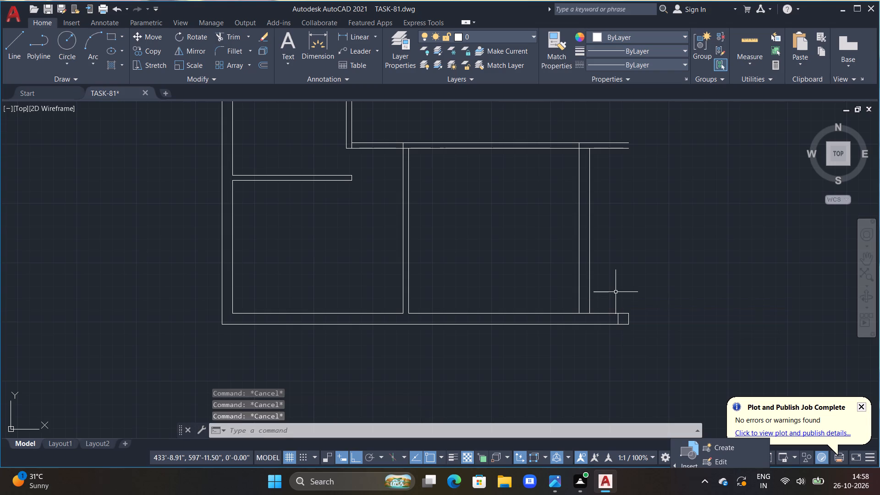
Extend the outer line of the second lower room's right wall down to the bottom wall's outer line.
key(e)
text(X)
key(space)
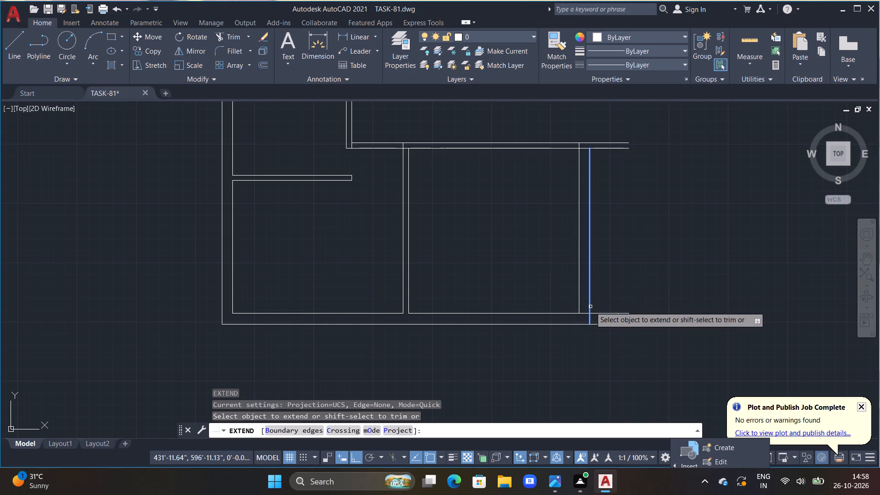
click(590, 307)
key(Escape)
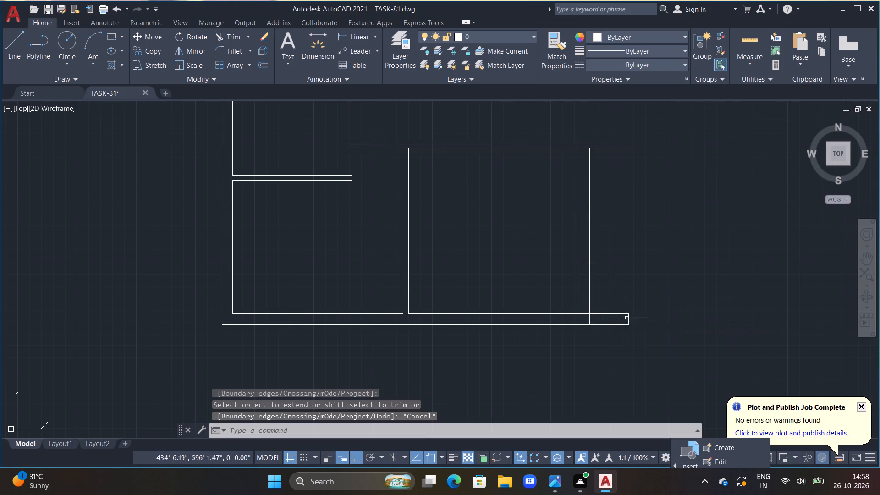
Trim the bottom wall's overhang and end pieces beyond the right outer wall, plus its inner line within that wall's thickness.
key(t)
key(r)
key(space)
click(618, 300)
drag(618, 302, 610, 348)
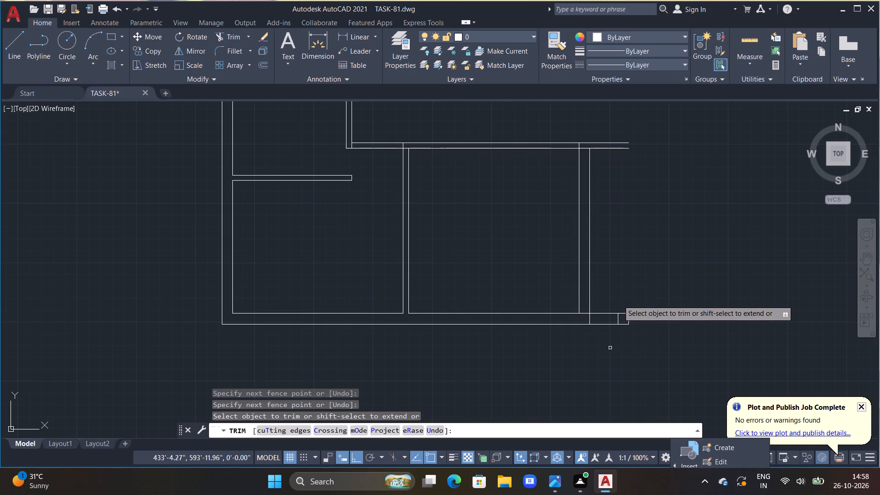
drag(603, 306, 607, 347)
drag(616, 321, 640, 321)
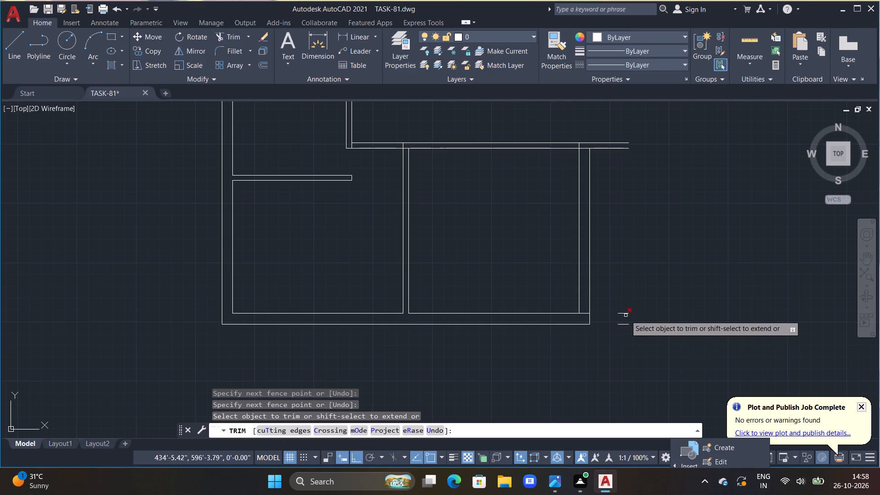
drag(623, 311, 628, 338)
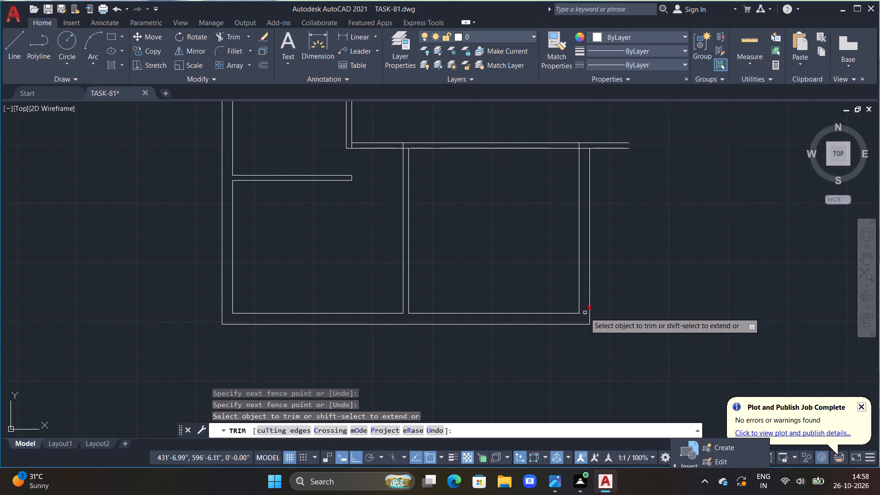
click(585, 313)
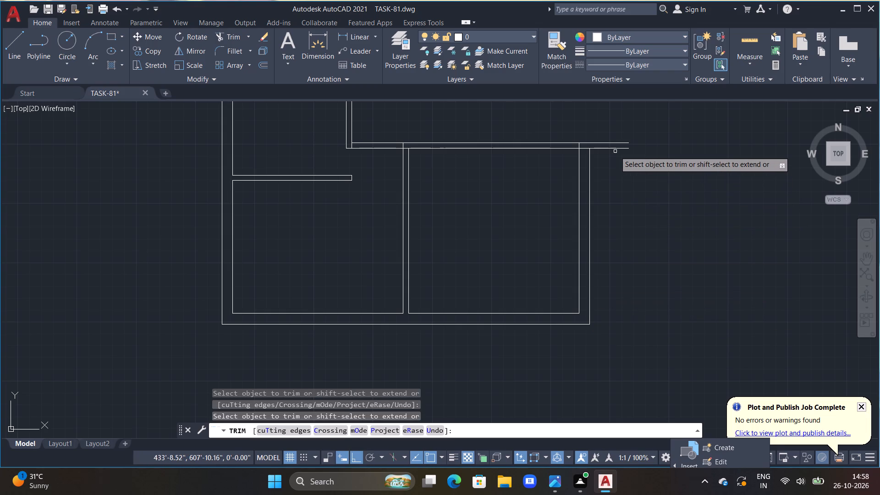
key(Escape)
key(Escape)
key(Escape)
key(Escape)
key(Escape)
key(Escape)
key(Escape)
key(Escape)
key(Escape)
key(Escape)
key(Escape)
key(Escape)
key(Escape)
key(Escape)
key(Escape)
key(Escape)
key(Escape)
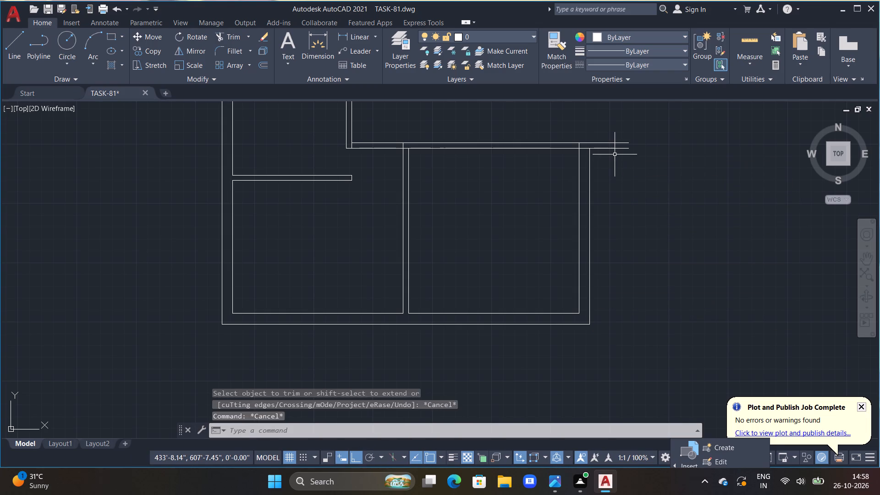
Extend the outer line of the second lower room's right wall up to the horizontal wall's upper line.
scroll(630, 165, up, 1)
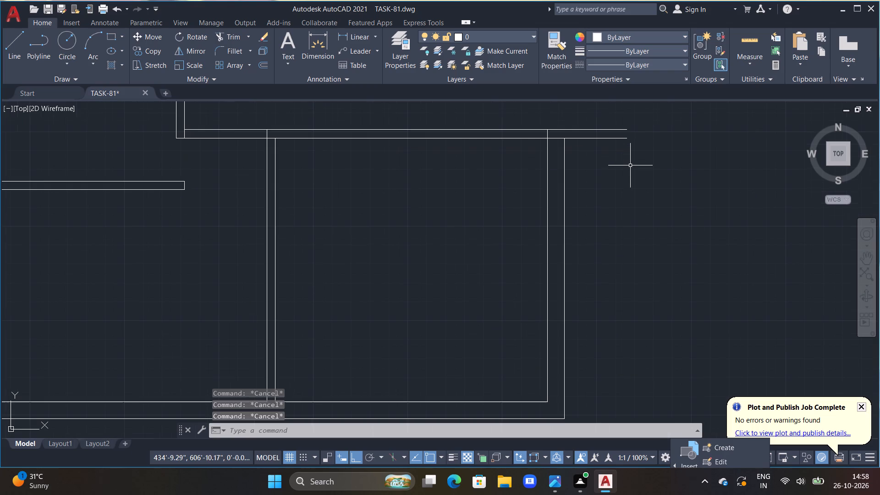
text(EX)
key(space)
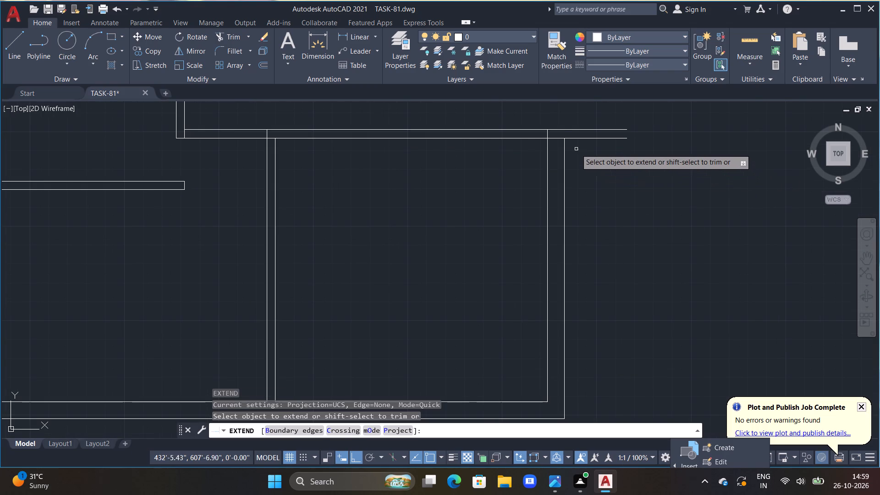
click(563, 141)
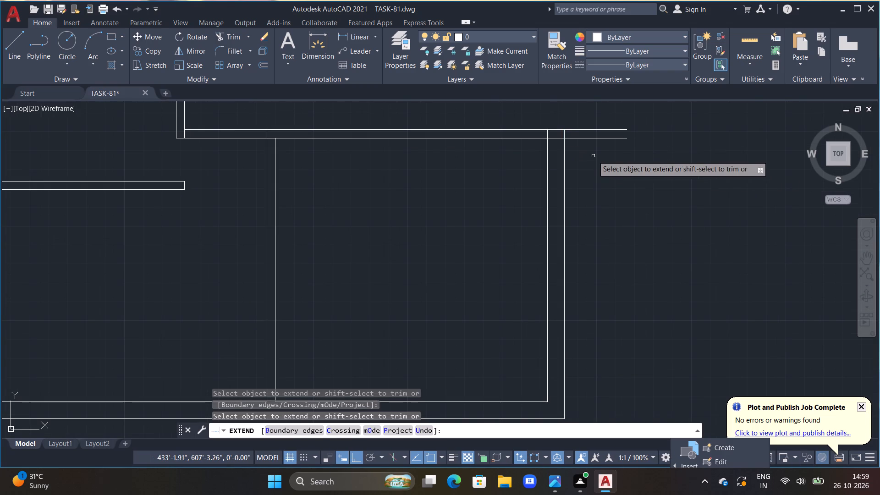
key(Escape)
Trim both lines of the horizontal wall where they overhang the second lower room's right outer wall.
key(t)
key(r)
key(space)
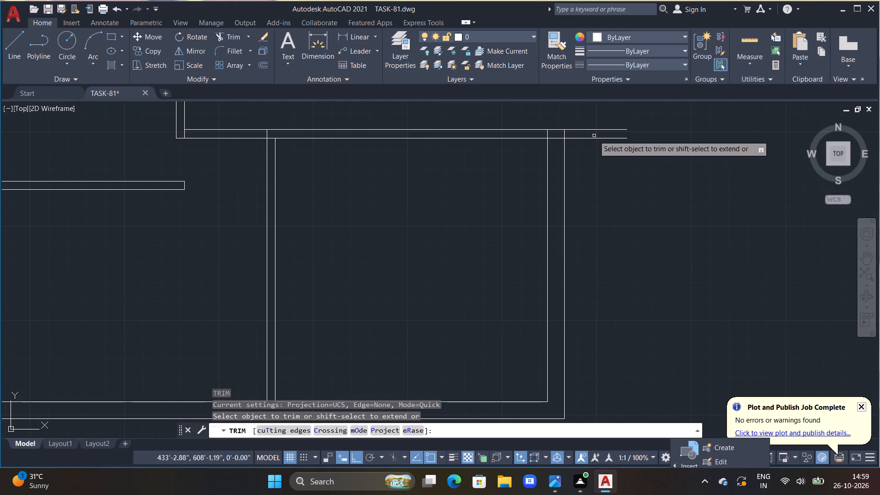
drag(592, 119, 590, 158)
scroll(591, 158, down, 4)
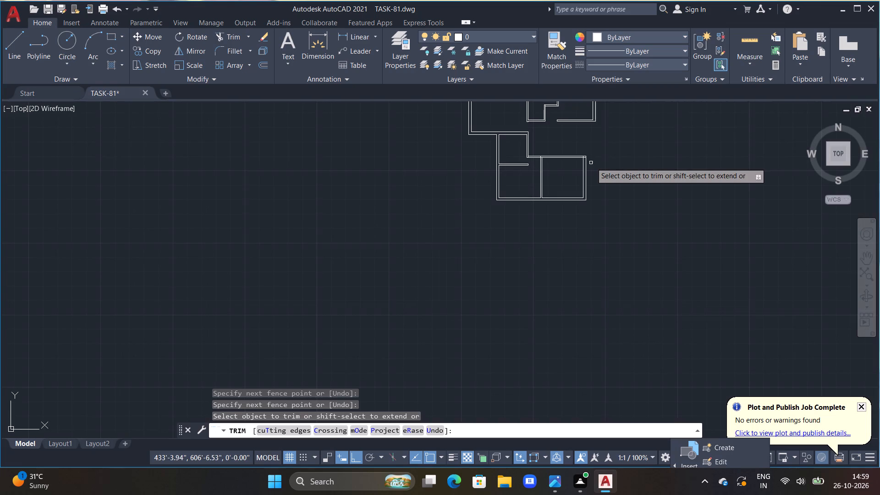
scroll(598, 170, down, 1)
middle_drag(602, 188, 605, 242)
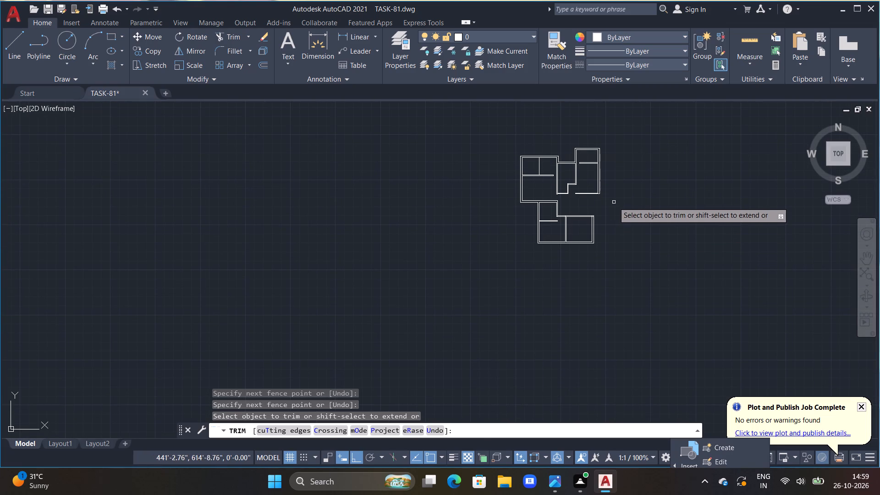
scroll(612, 198, up, 3)
middle_drag(609, 257, 624, 250)
key(Escape)
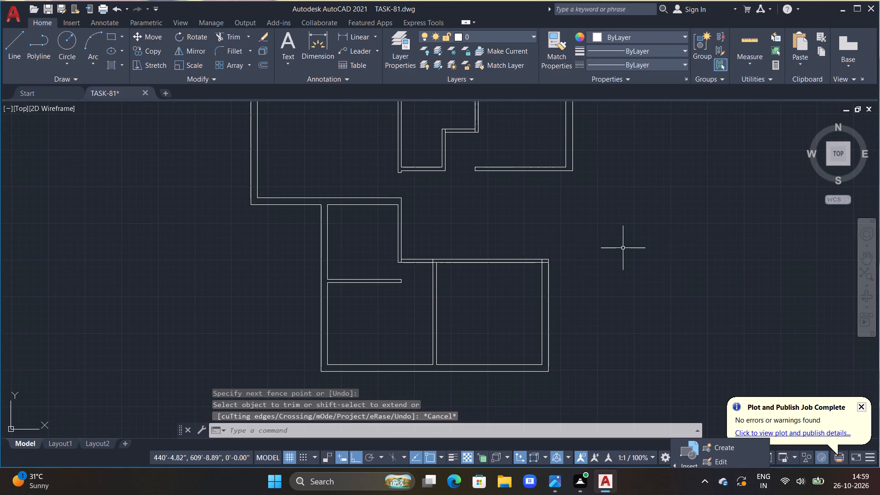
key(Escape)
key(Escape)
key(Escape)
key(Escape)
key(Escape)
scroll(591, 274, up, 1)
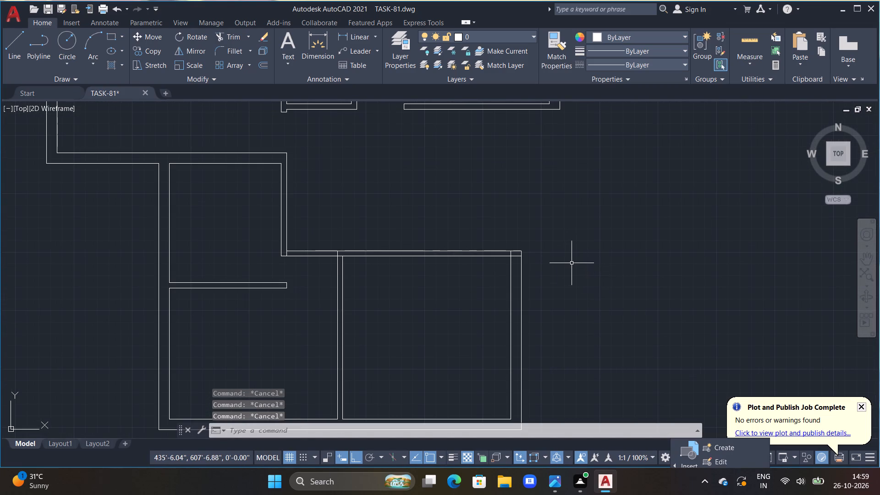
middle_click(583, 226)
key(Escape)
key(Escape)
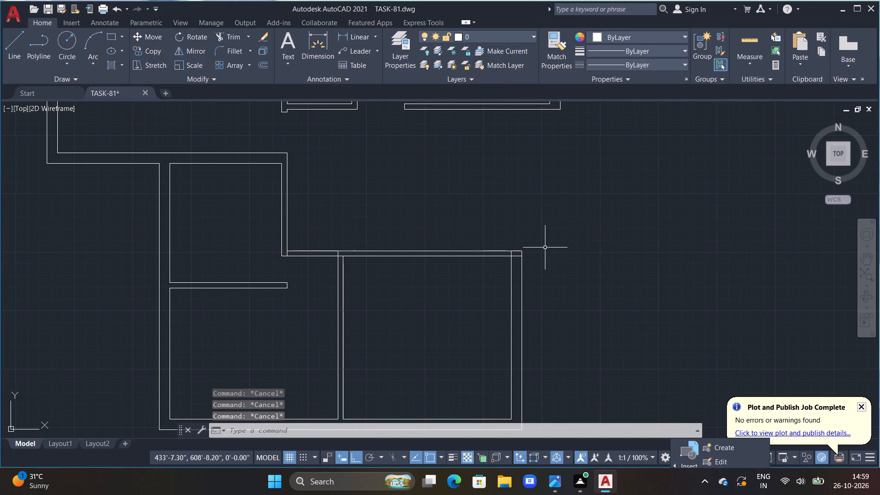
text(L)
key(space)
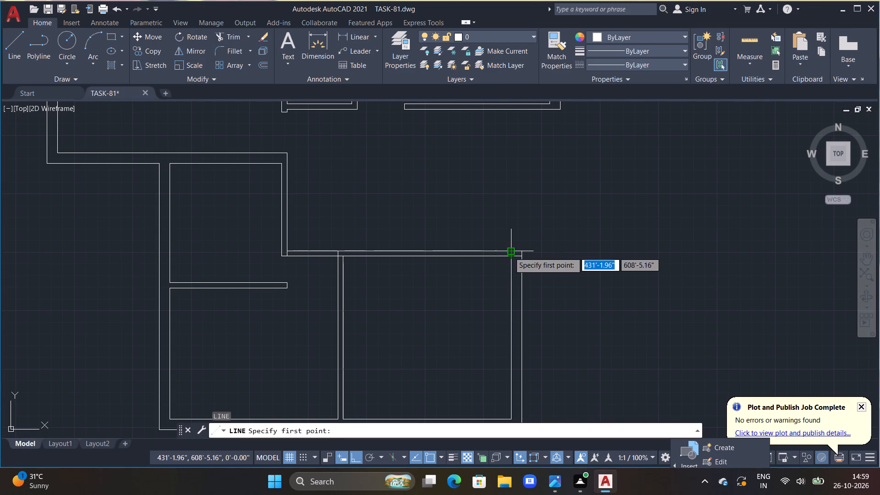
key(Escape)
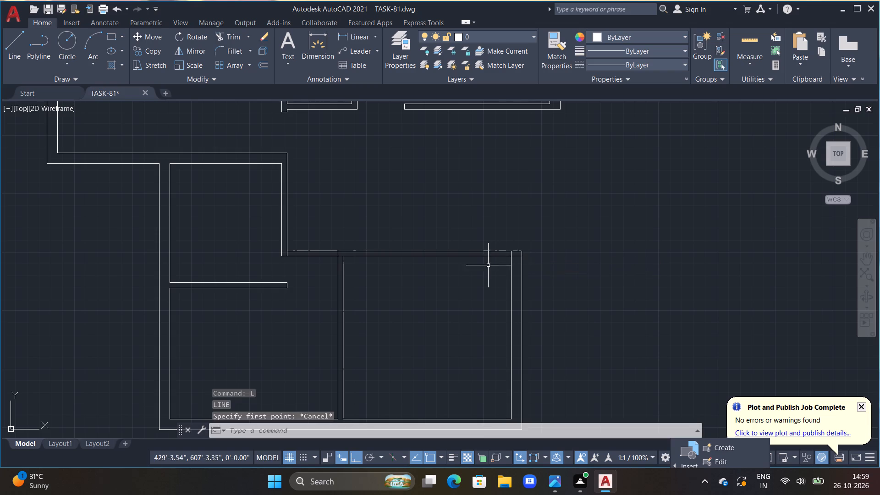
Trim the horizontal wall's stretch beside the first lower room up to the vertical inner wall, and its lower line within that wall.
middle_drag(493, 263, 526, 239)
scroll(547, 234, up, 1)
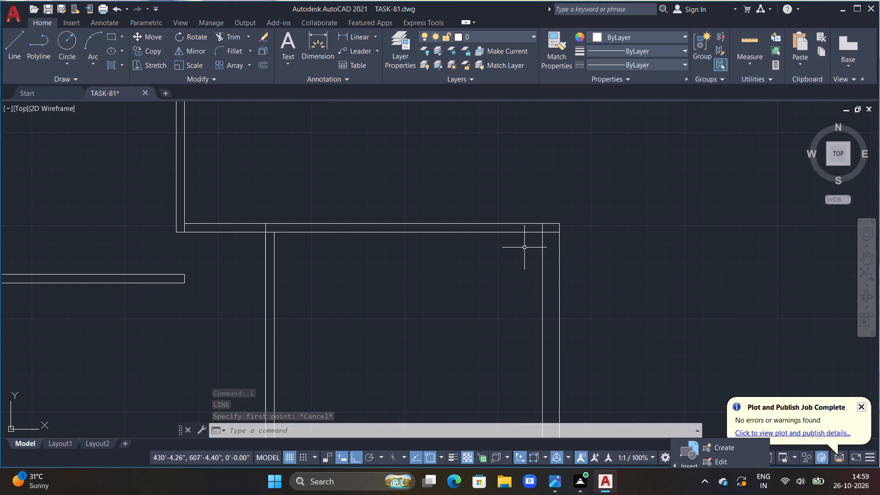
scroll(457, 234, down, 1)
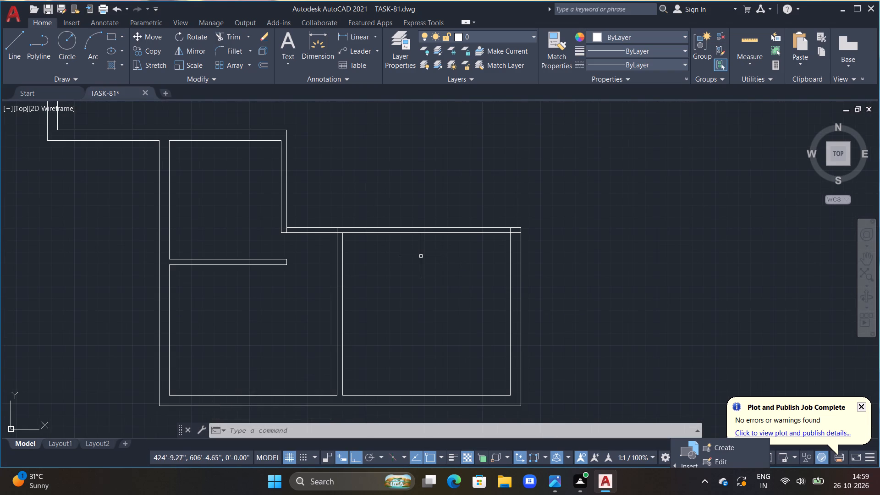
scroll(420, 287, down, 1)
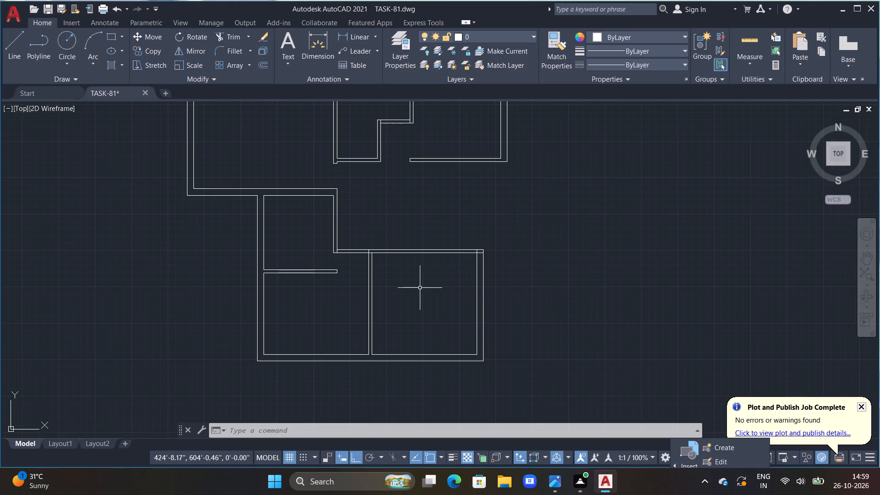
scroll(419, 259, down, 1)
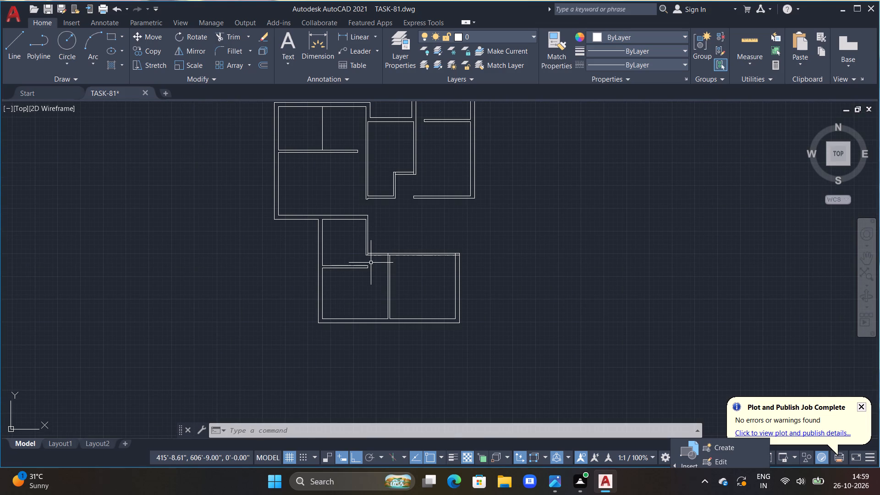
scroll(382, 264, up, 3)
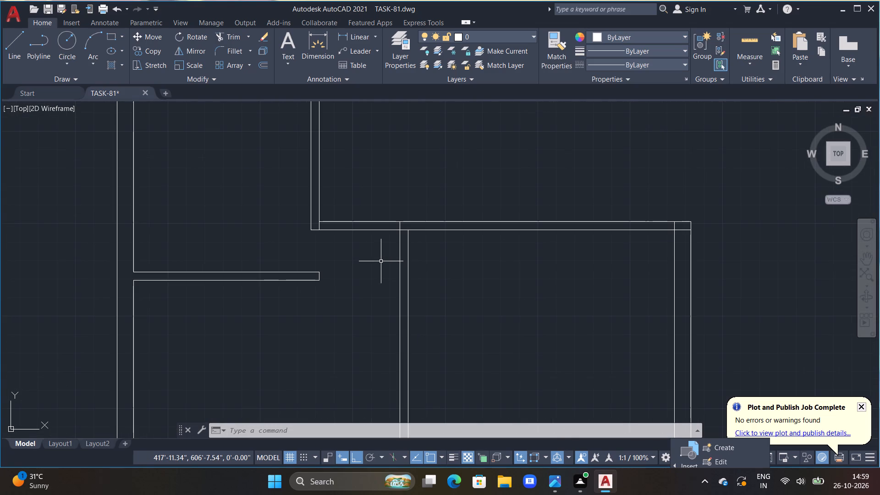
key(t)
text(R)
key(space)
drag(363, 196, 363, 197)
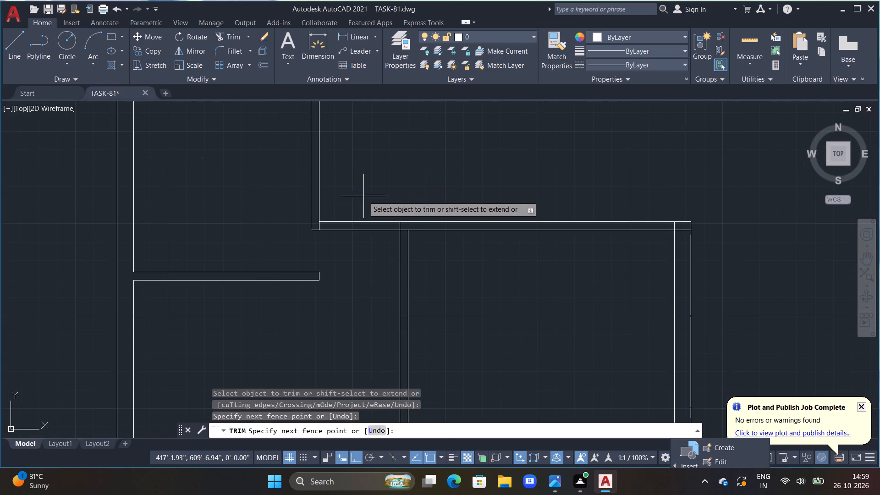
drag(363, 197, 363, 257)
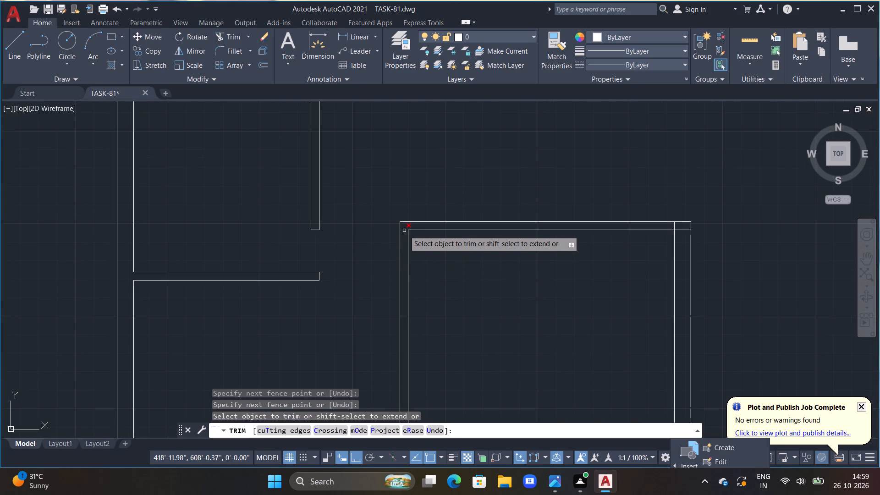
click(404, 231)
scroll(347, 277, down, 1)
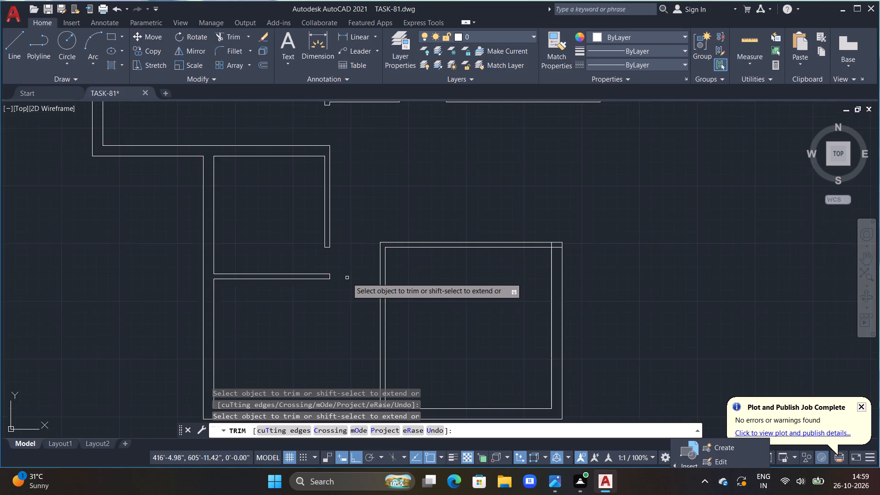
scroll(347, 278, down, 1)
middle_drag(335, 302, 348, 255)
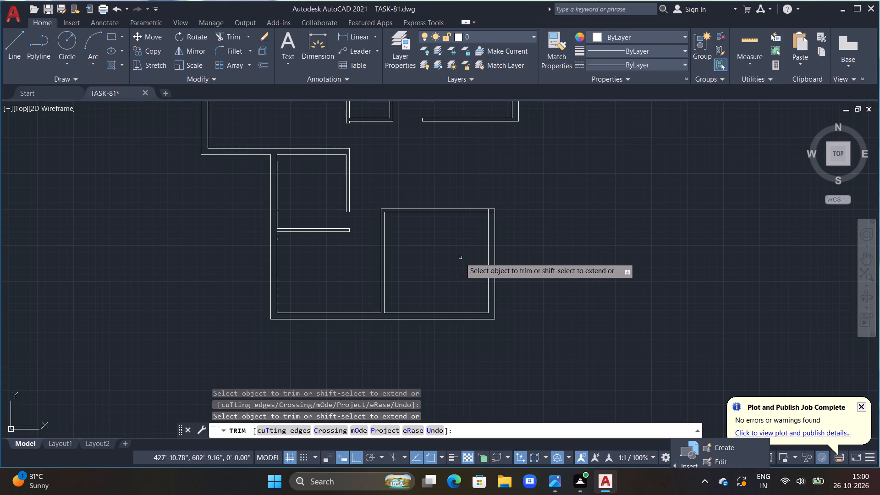
key(Escape)
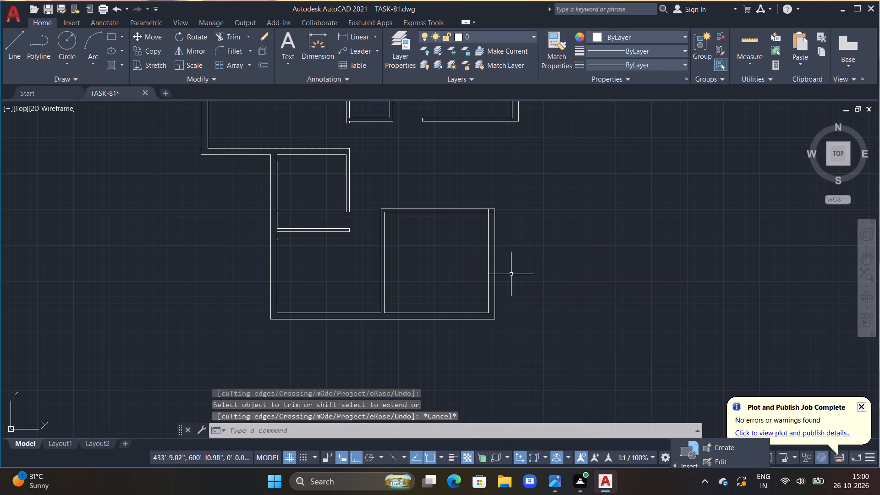
key(Escape)
key(Escape)
key(Escape)
Draw a short vertical line across the second lower room's top wall, just inside its right outer wall.
scroll(511, 281, up, 1)
middle_drag(511, 281, 568, 259)
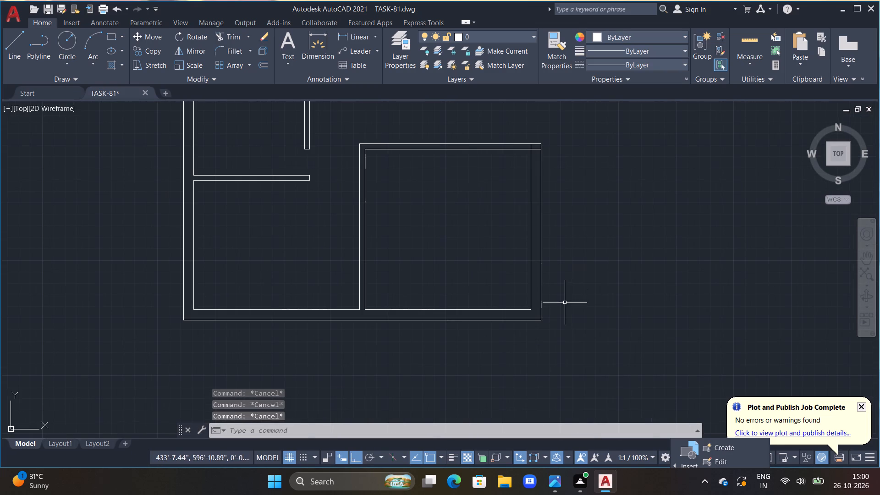
middle_drag(507, 240, 536, 339)
text(L)
key(space)
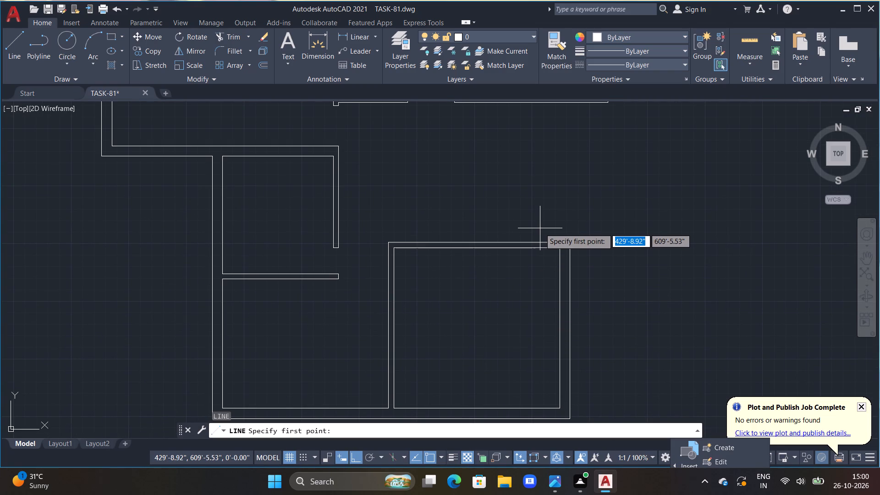
click(542, 229)
click(535, 271)
key(Escape)
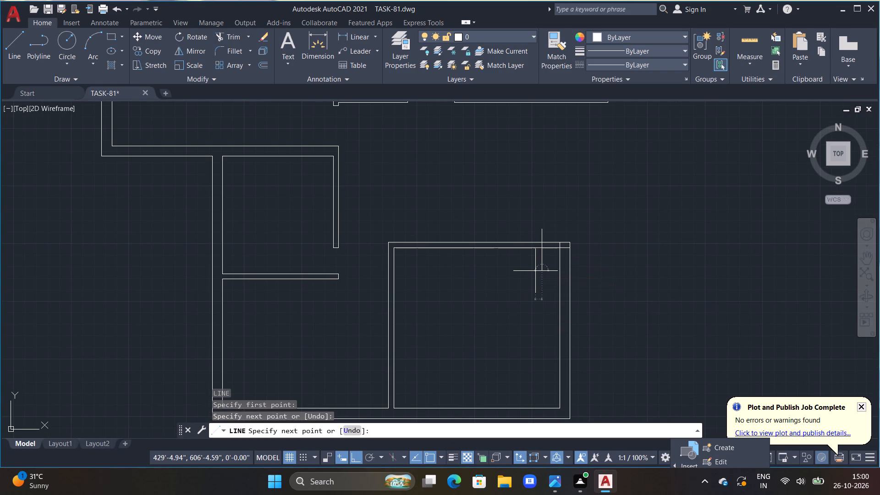
Trim the short vertical line's overhanging ends below and above the second lower room's top wall.
text(TR)
key(space)
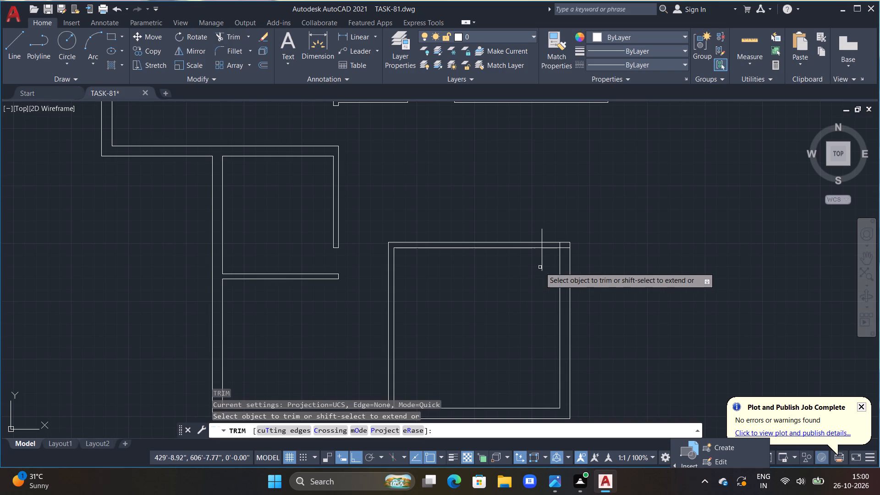
drag(544, 258, 534, 268)
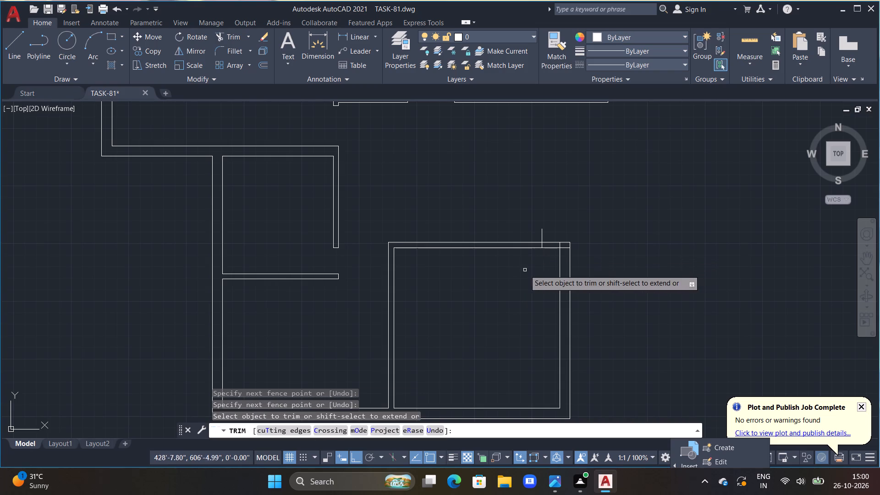
click(541, 231)
Trim the inner wall lines crossing inside the second lower room's upper-right wall corner so they meet cleanly.
scroll(552, 247, up, 1)
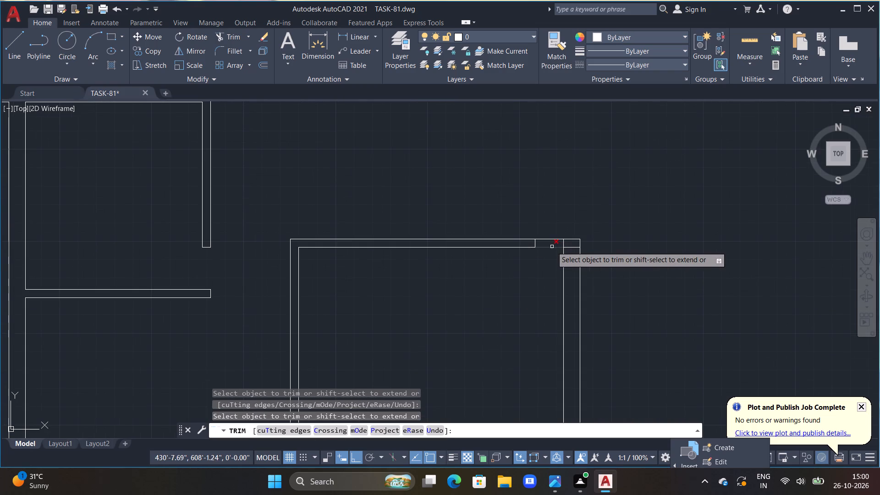
click(565, 244)
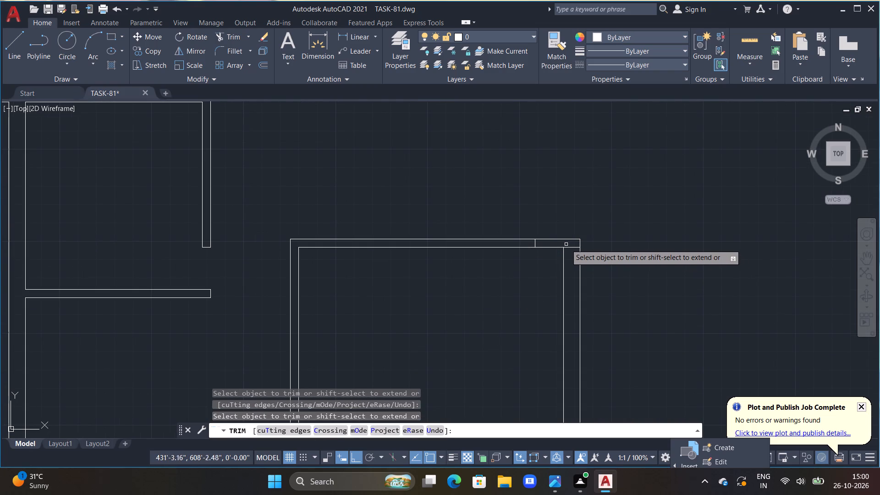
click(570, 249)
scroll(576, 250, down, 1)
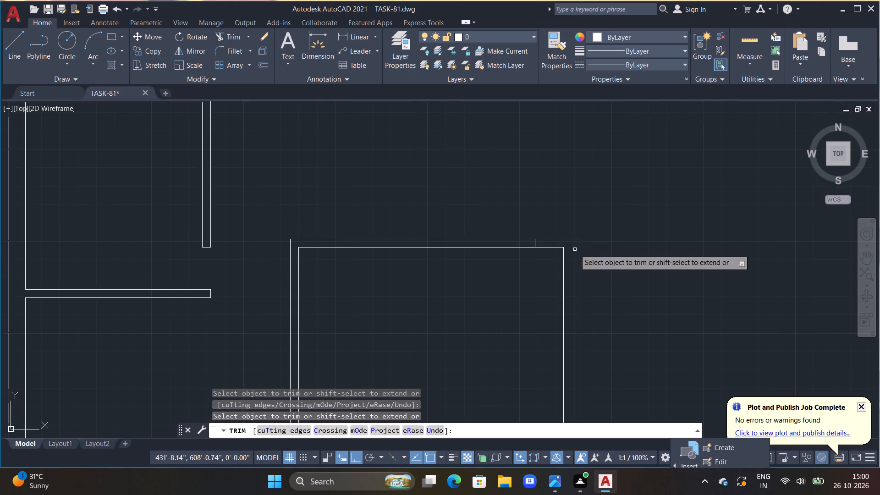
scroll(575, 250, down, 1)
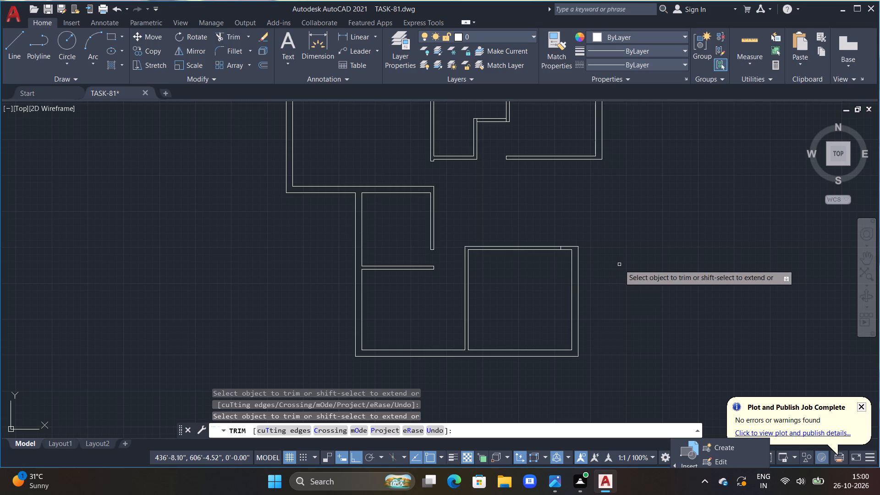
key(Escape)
key(Escape)
Offset the short line across the second lower room's top wall by 3'6" to the left.
middle_click(595, 257)
key(Escape)
scroll(586, 242, up, 1)
key(Escape)
key(Escape)
middle_drag(591, 248, 565, 180)
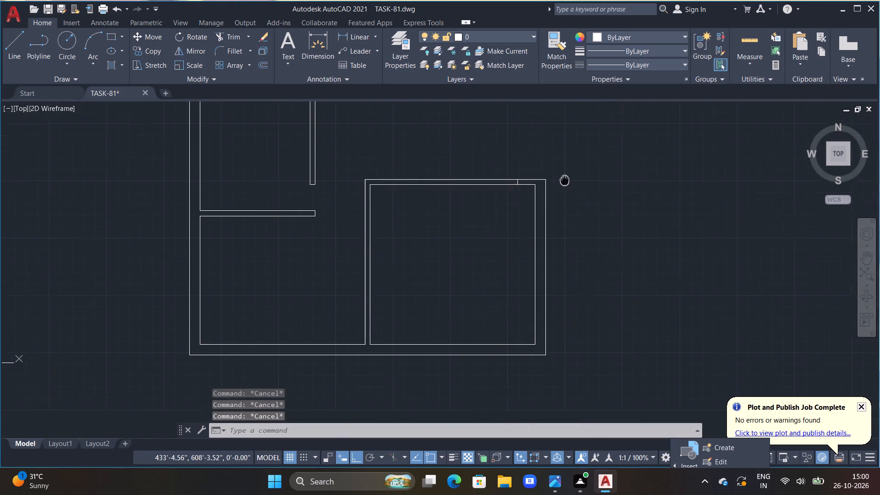
middle_drag(565, 180, 563, 178)
key(Escape)
key(Escape)
text(OFF 3'6")
key(Return)
scroll(519, 186, up, 2)
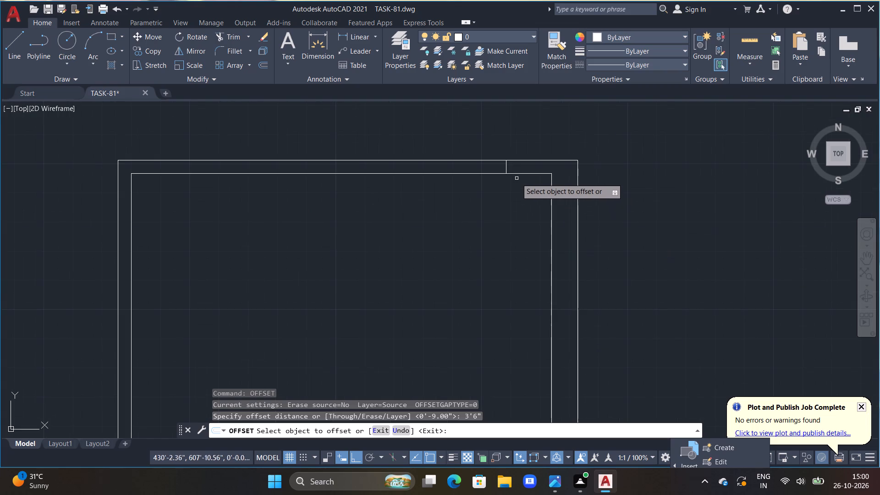
click(508, 167)
click(424, 179)
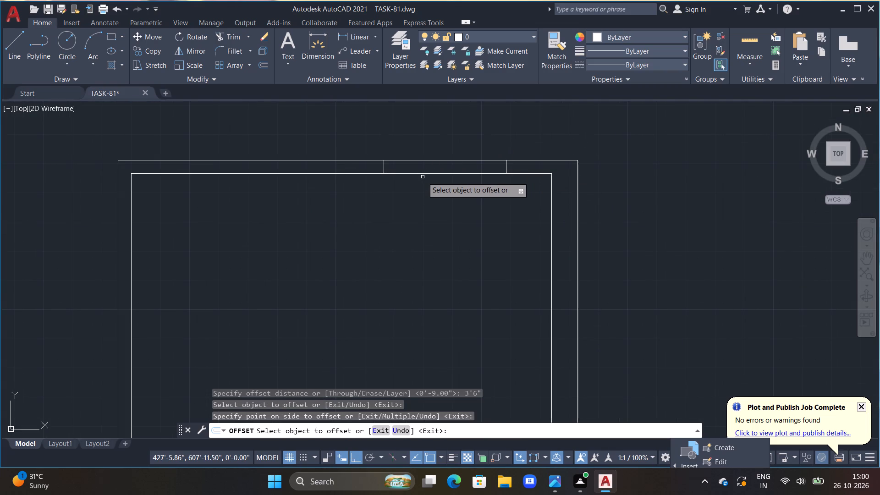
key(Escape)
Trim both top wall lines between the two short cross lines to make the 3'6" opening.
key(t)
key(r)
key(space)
drag(419, 128, 422, 147)
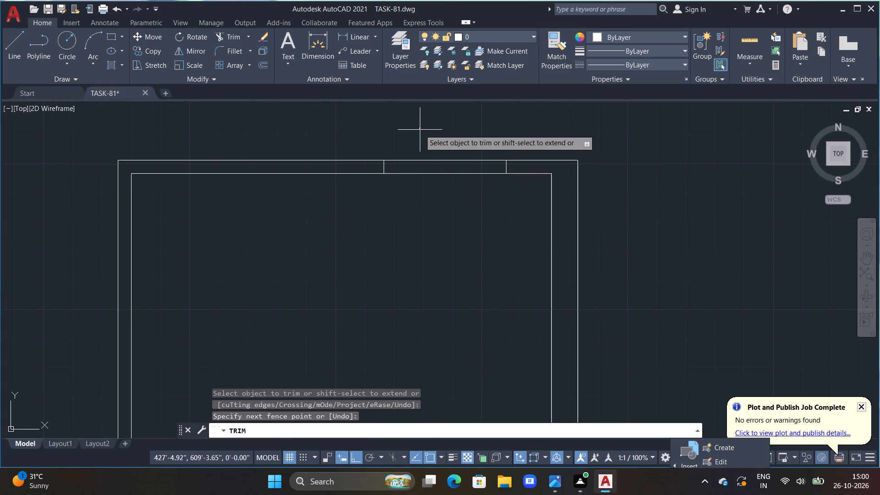
drag(422, 147, 422, 246)
key(Escape)
key(Escape)
middle_drag(454, 219, 457, 168)
key(Escape)
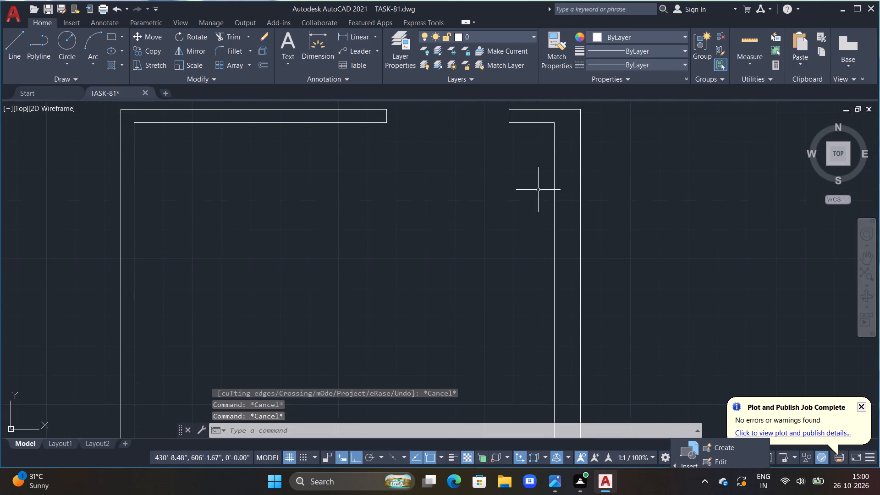
Draw a horizontal line about 4' long across the second lower room's right outer wall, below its top corner.
scroll(617, 185, down, 1)
middle_drag(673, 214, 669, 198)
key(Escape)
key(l)
key(space)
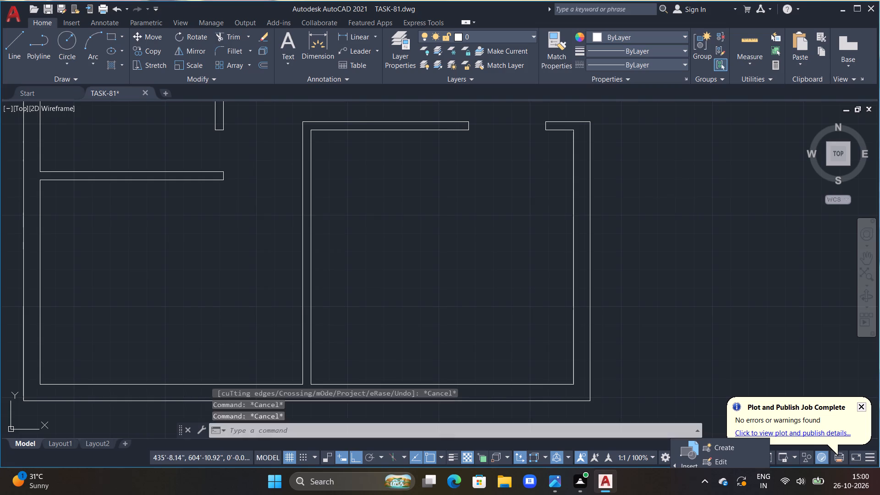
drag(564, 191, 569, 194)
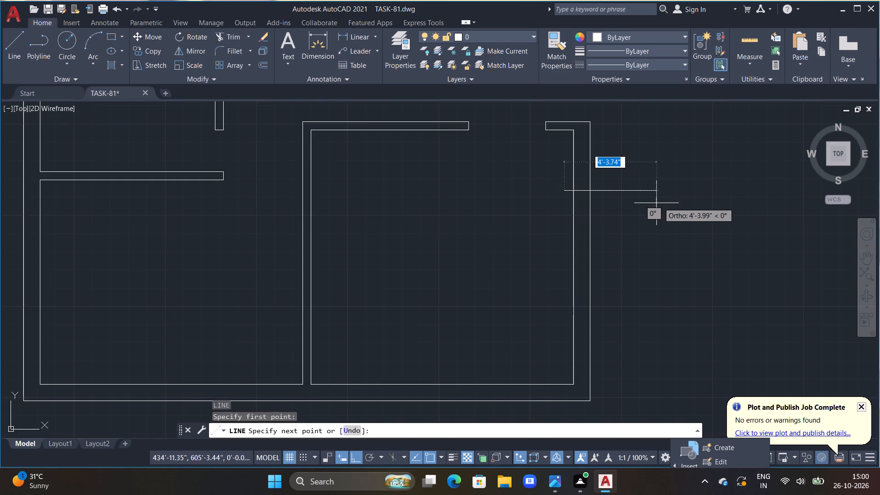
click(654, 201)
key(Escape)
Offset the horizontal line across the right outer wall by 5' downward.
text(IO)
key(BackSpace)
key(BackSpace)
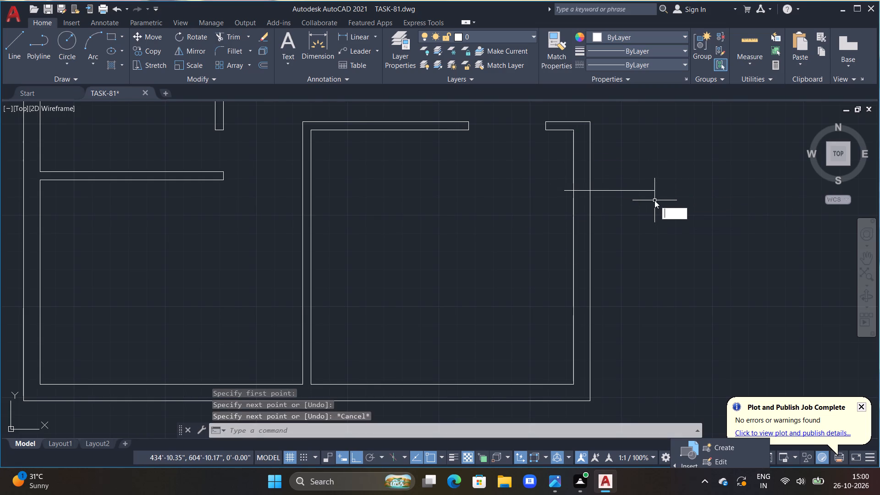
text(OFF 5')
key(Return)
click(616, 190)
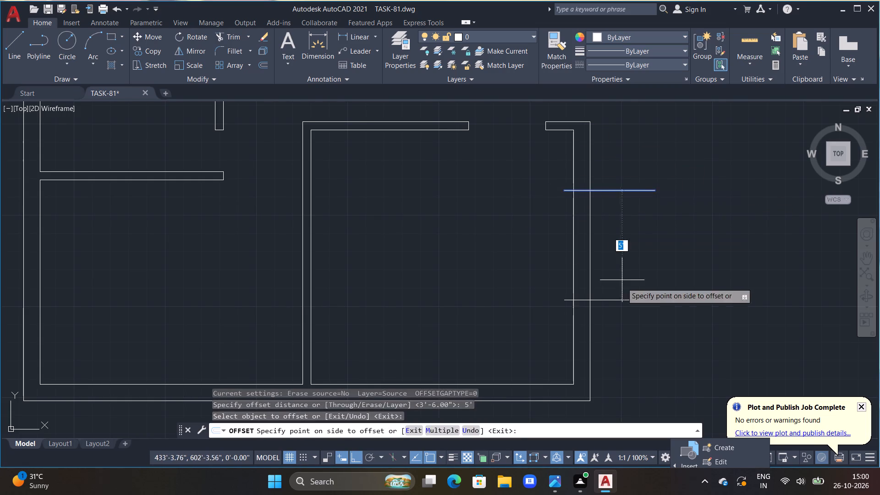
click(625, 286)
key(Escape)
Trim the right outer wall between the two cross lines, plus their overhangs on both sides, to make the 5' opening.
key(t)
key(r)
key(space)
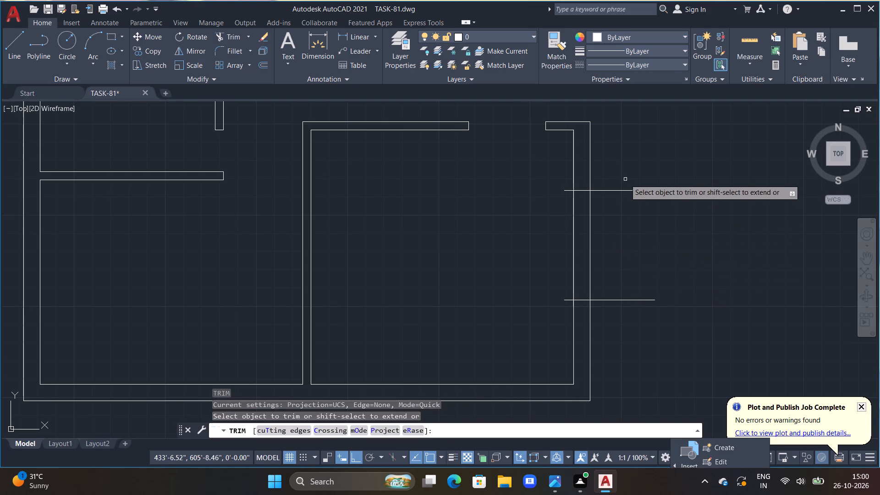
drag(624, 176, 638, 368)
drag(626, 272, 500, 272)
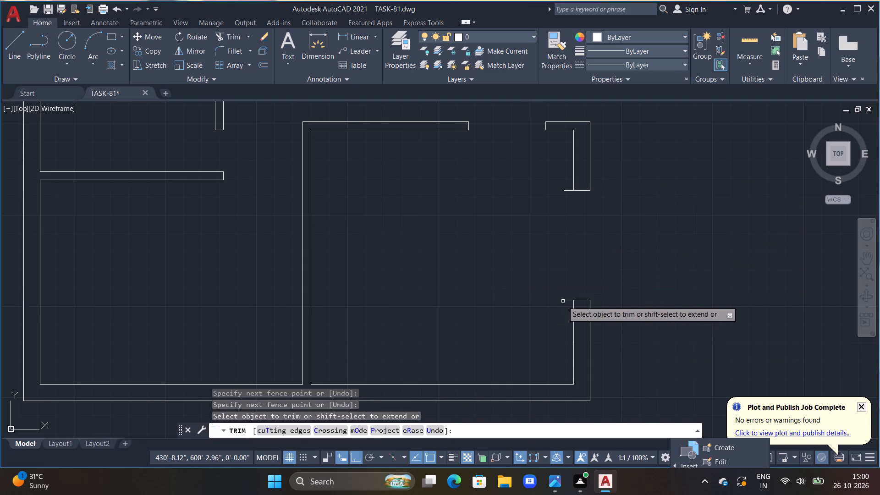
click(568, 299)
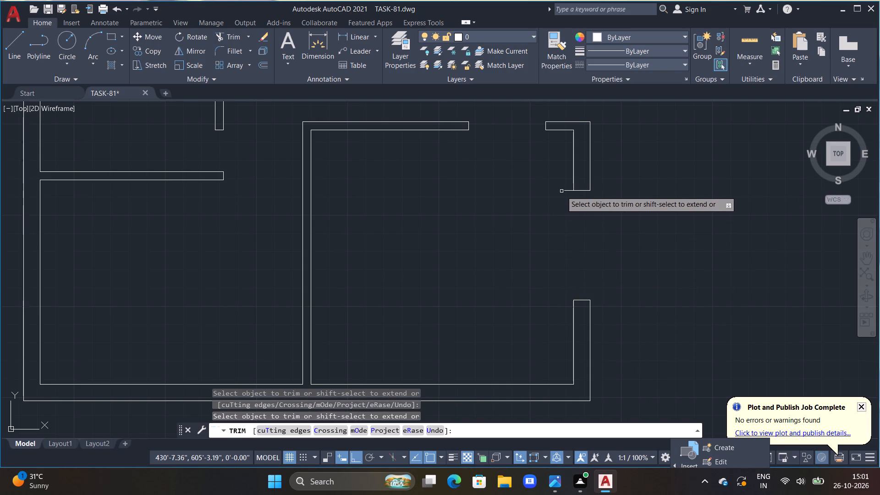
click(564, 189)
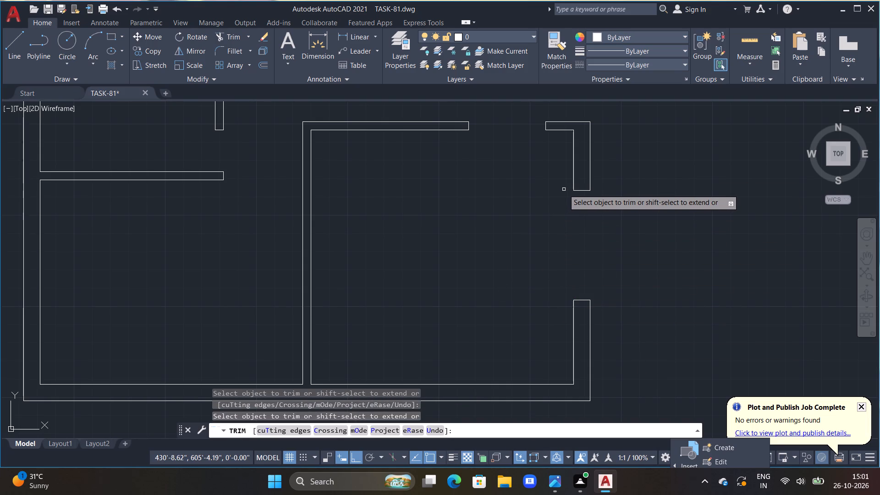
scroll(686, 239, down, 1)
middle_drag(685, 242, 685, 244)
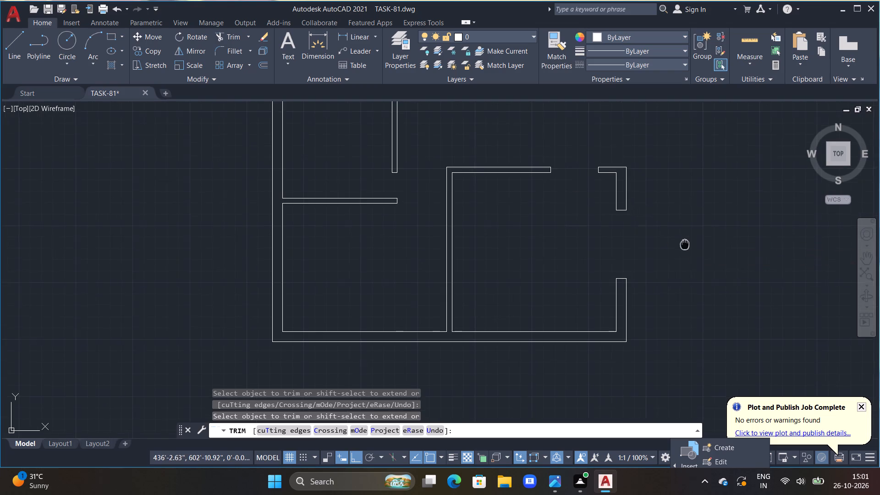
middle_drag(685, 244, 574, 310)
key(Escape)
key(Escape)
key(Escape)
key(Escape)
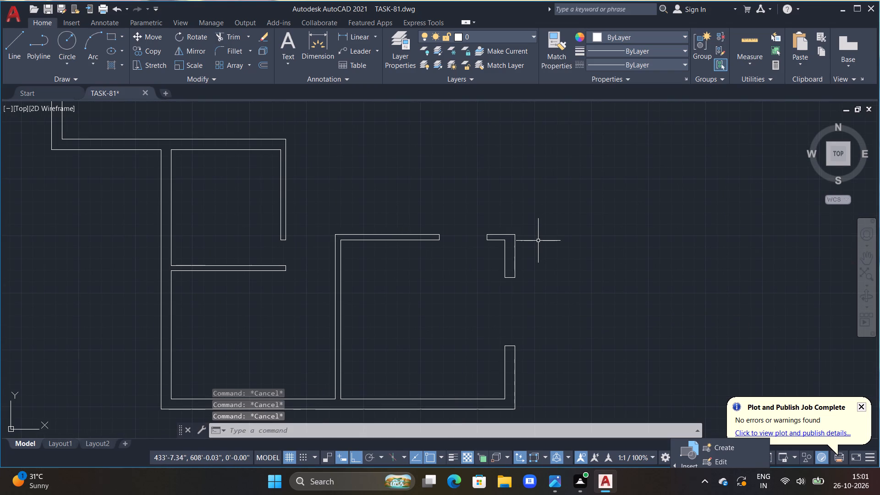
Draw an 11' horizontal line to the right from the second lower room's outer top-right corner.
middle_drag(545, 237, 501, 225)
scroll(501, 225, down, 1)
middle_drag(500, 231, 479, 263)
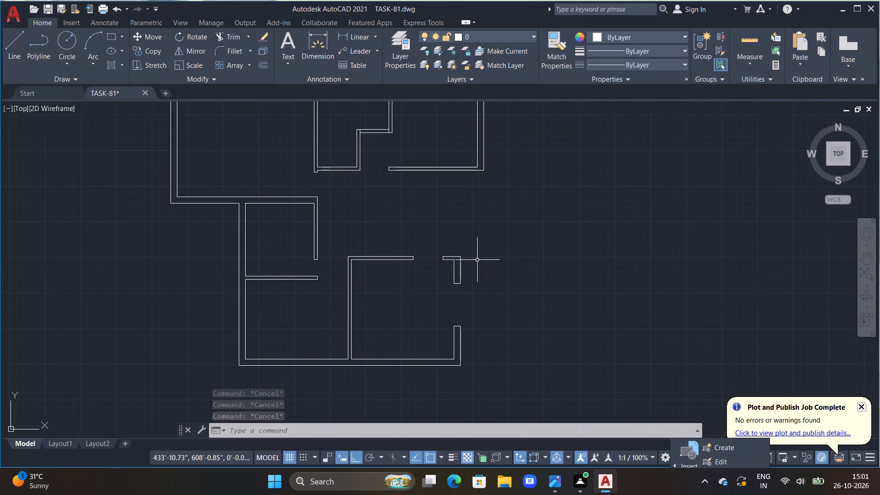
scroll(477, 260, up, 1)
key(Escape)
key(Escape)
text(L)
key(space)
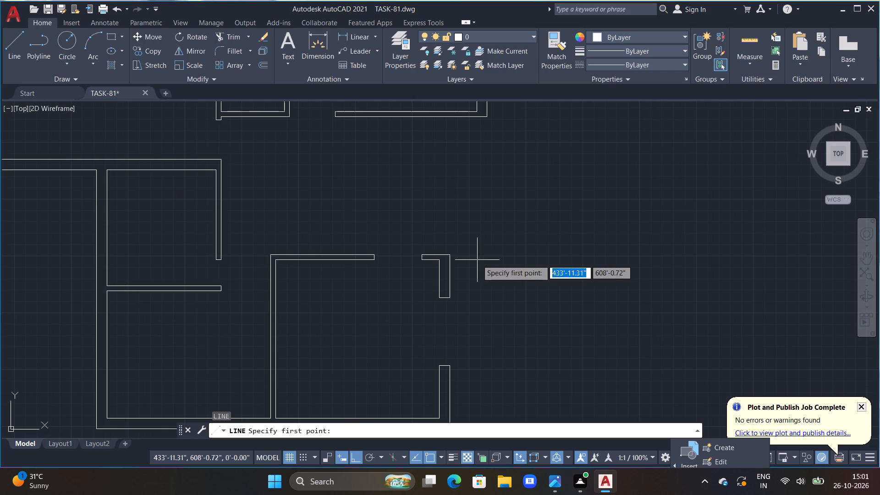
scroll(440, 269, up, 2)
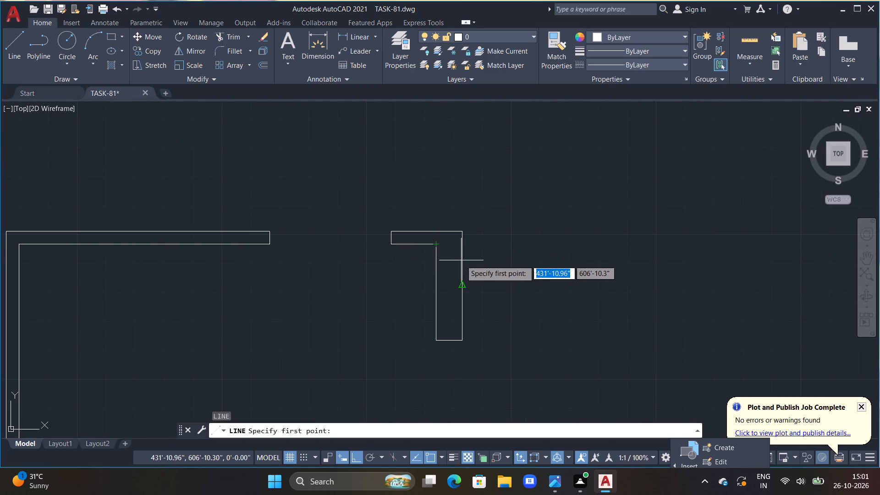
key(Escape)
text(L)
key(space)
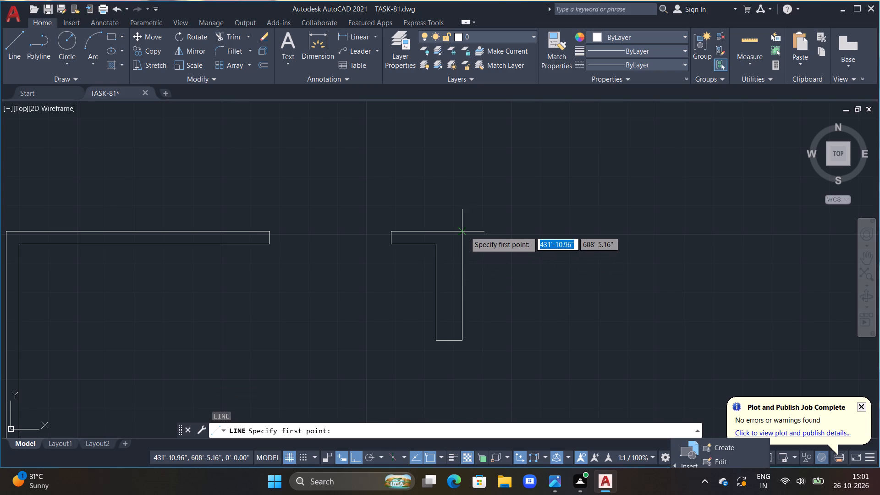
click(465, 231)
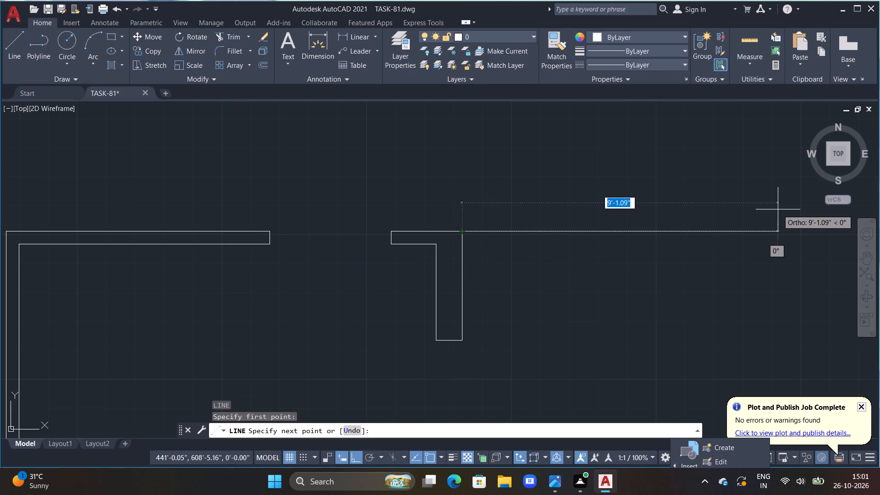
text(11')
key(Return)
Continue the line up level with the upper room's bottom wall, 9" to the right, and down past the 11' line.
scroll(788, 134, down, 1)
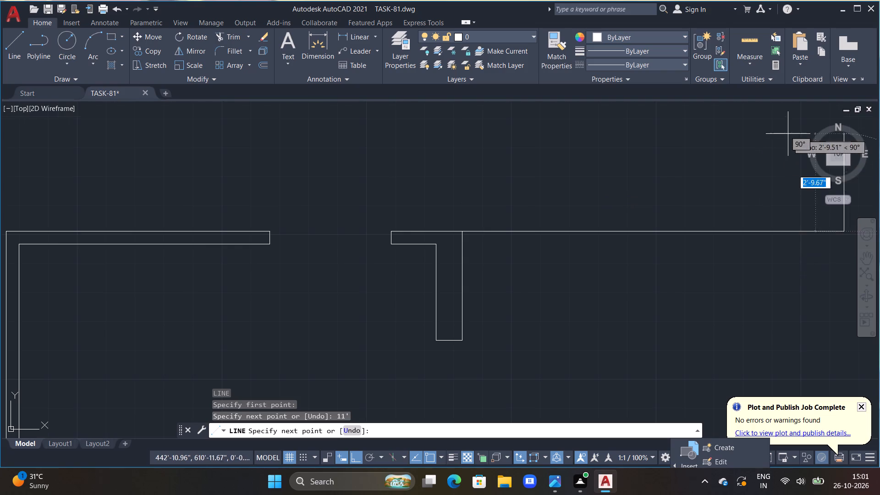
scroll(788, 134, down, 1)
middle_drag(797, 138, 547, 308)
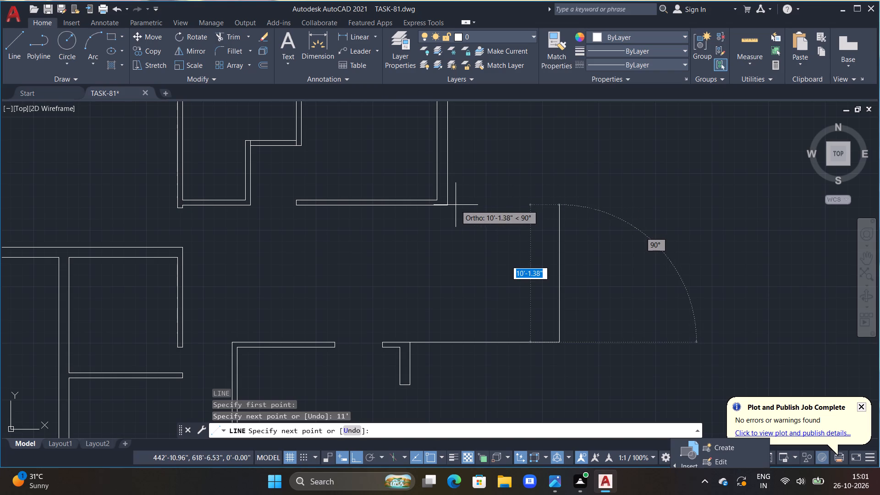
click(558, 206)
text(9")
key(Return)
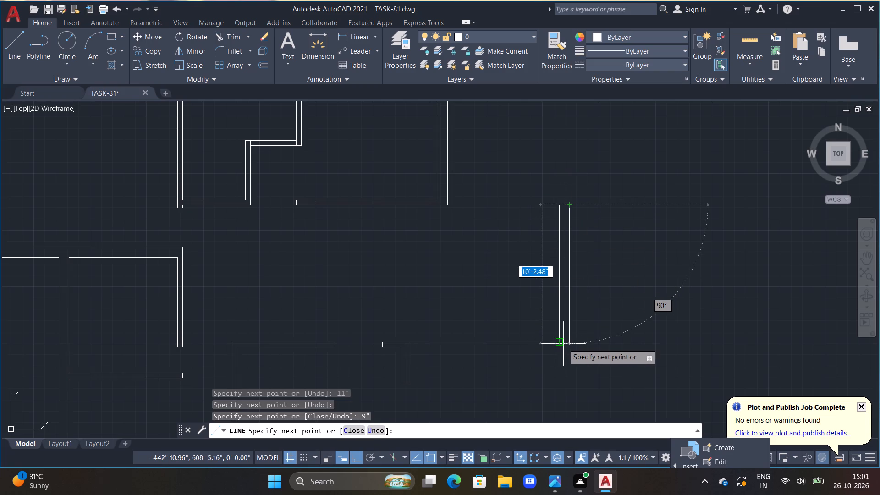
click(576, 364)
text(`OFF)
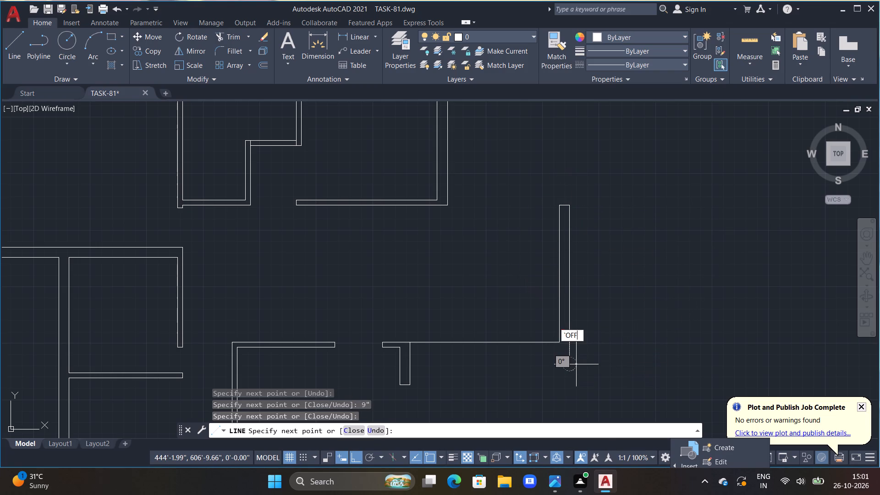
key(space)
key(Escape)
key(Escape)
key(Escape)
key(Escape)
key(Escape)
key(Escape)
key(Escape)
key(Escape)
Offset the 11' horizontal line by 9" downward.
text(OFF 9")
key(Return)
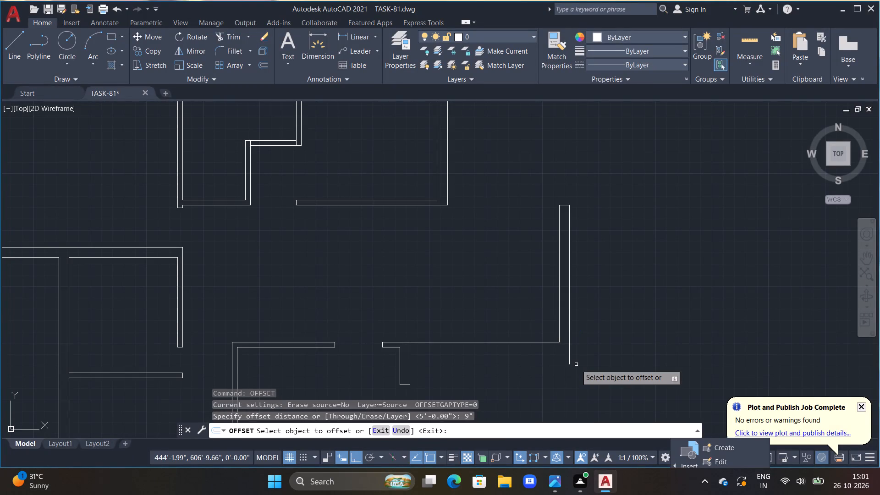
drag(480, 343, 480, 349)
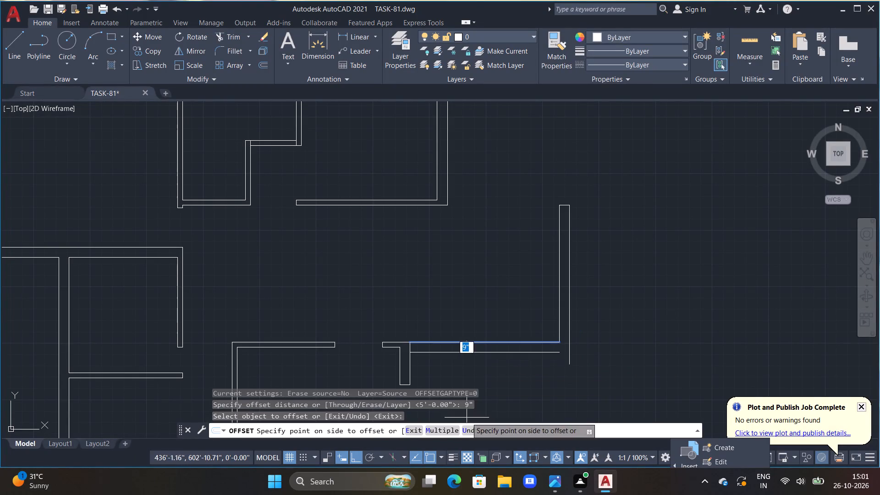
click(472, 400)
middle_drag(525, 372, 548, 343)
scroll(546, 343, up, 1)
key(Escape)
key(Escape)
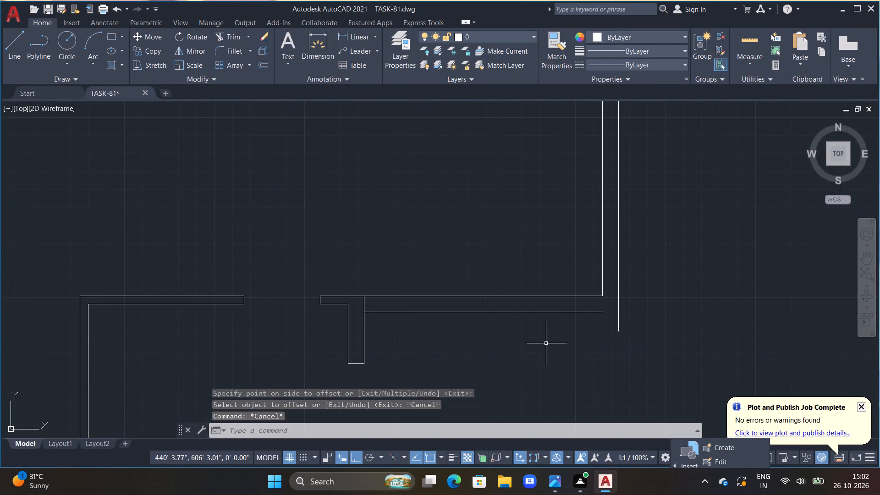
Extend the lower line of the new horizontal wall right to the new vertical wall's outer line.
key(e)
text(X)
key(space)
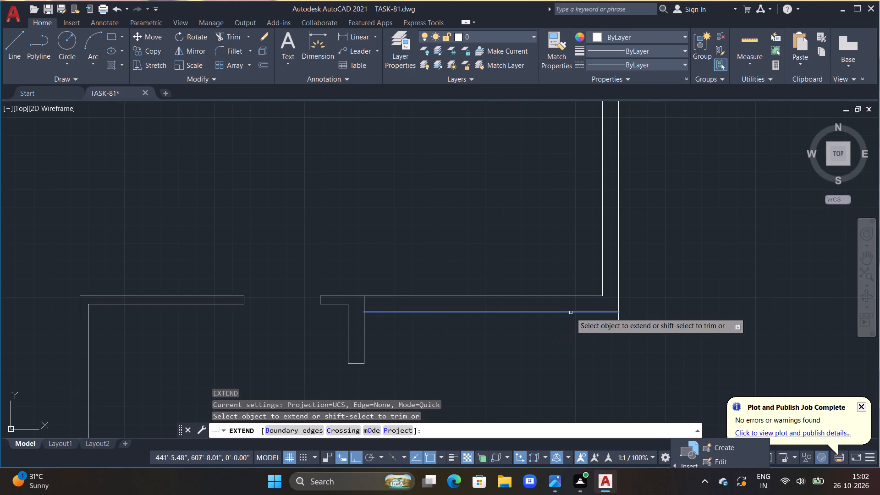
click(577, 313)
key(Escape)
key(Escape)
key(Escape)
key(Escape)
key(Escape)
key(Escape)
key(Escape)
key(Escape)
Trim the new vertical wall's outer line where it overhangs below the new horizontal wall.
text(TR)
key(space)
drag(625, 324, 590, 343)
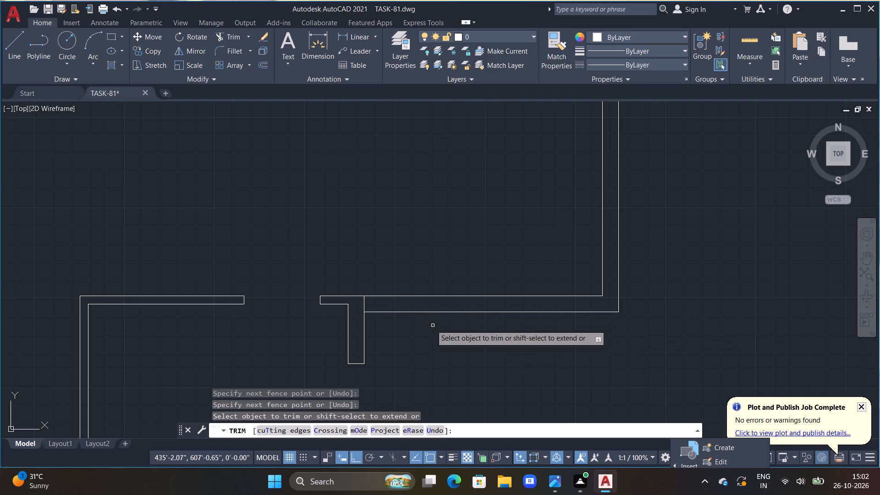
Trim the leftover line where the short wall stub meets the new horizontal wall.
click(363, 302)
scroll(420, 354, down, 2)
middle_drag(455, 361, 472, 309)
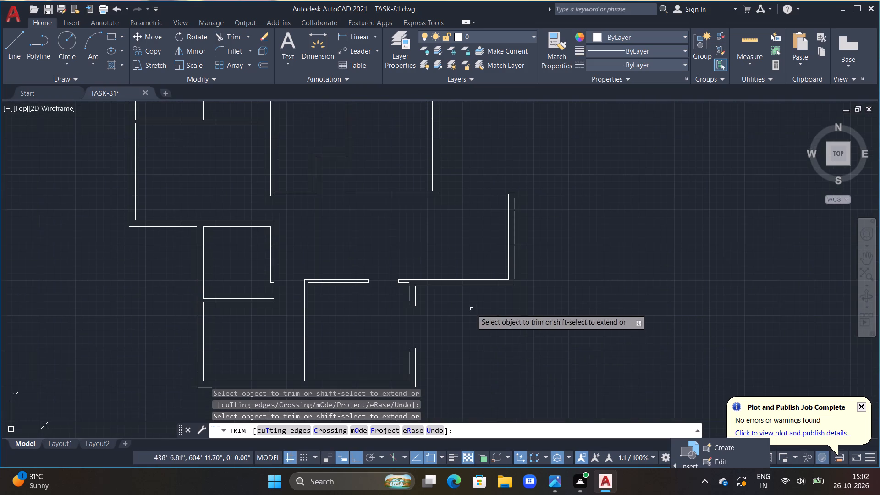
scroll(558, 319, down, 1)
scroll(567, 233, up, 1)
middle_drag(574, 251, 583, 247)
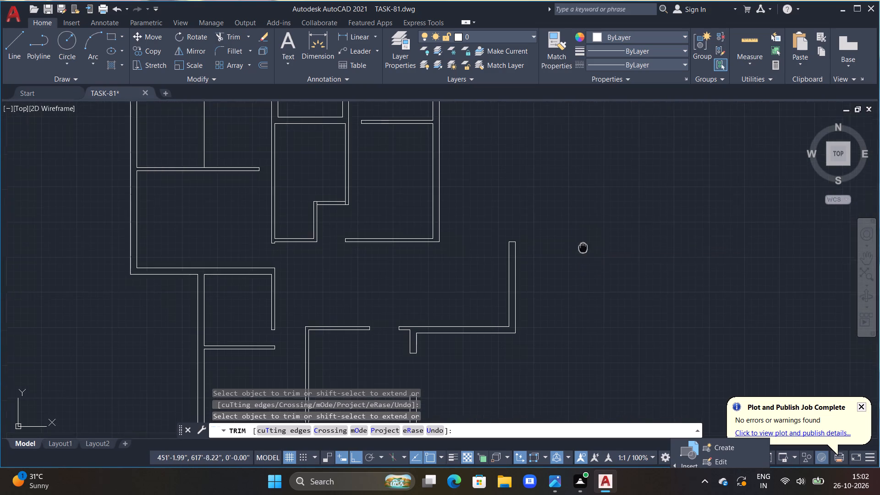
middle_drag(583, 247, 613, 233)
middle_drag(527, 342, 532, 338)
key(Escape)
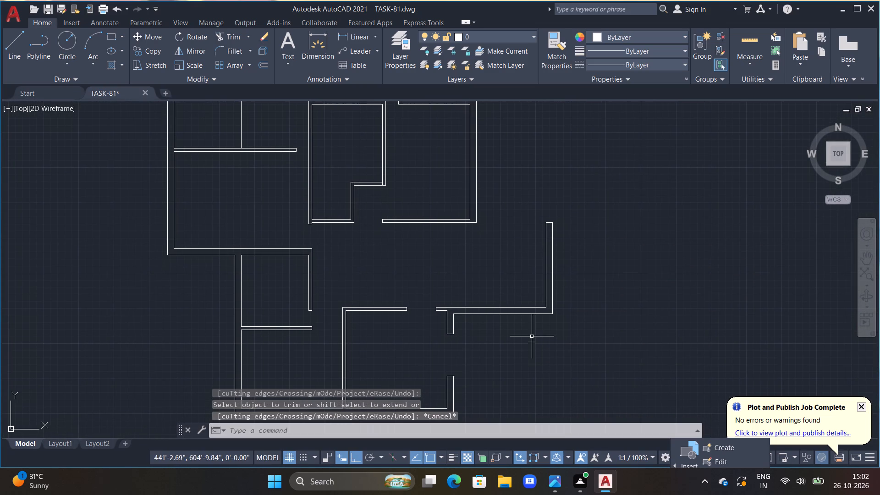
key(Escape)
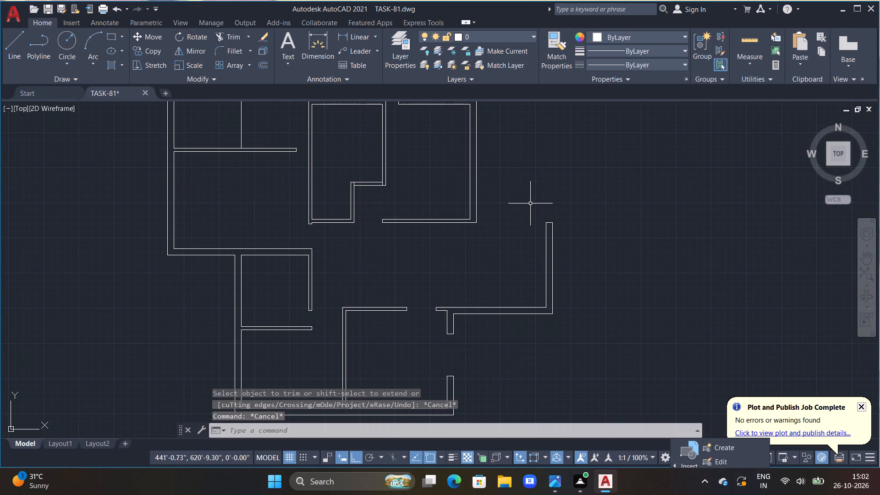
Offset the upper right room's outer right wall line 3'6" to the right, and offset that copy 9" further right.
text(OFF 3'6")
key(Return)
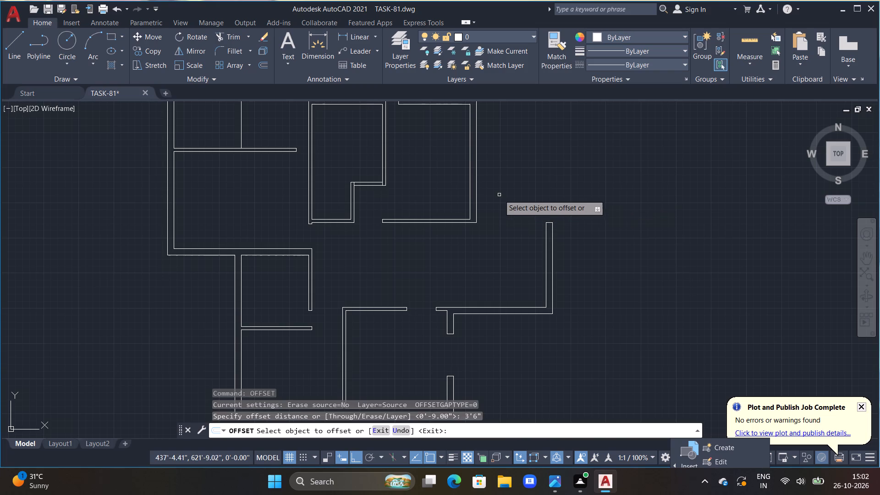
click(476, 191)
click(508, 207)
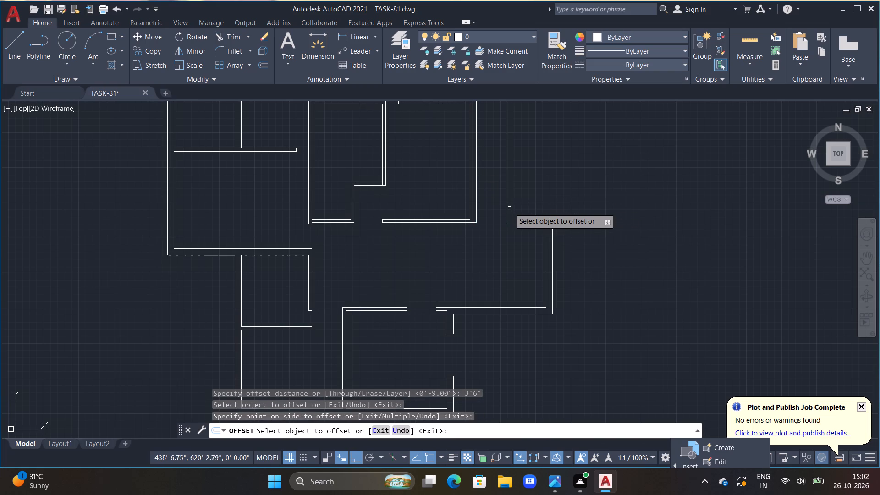
click(506, 204)
text(9")
key(Return)
key(Escape)
Extend both offset lines down to the lower line of the new horizontal wall.
text(EX)
key(space)
click(506, 218)
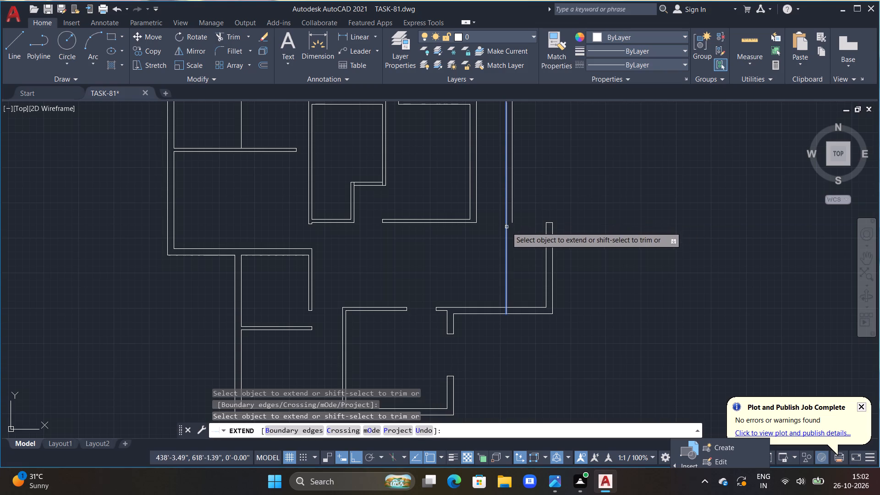
click(506, 242)
click(512, 219)
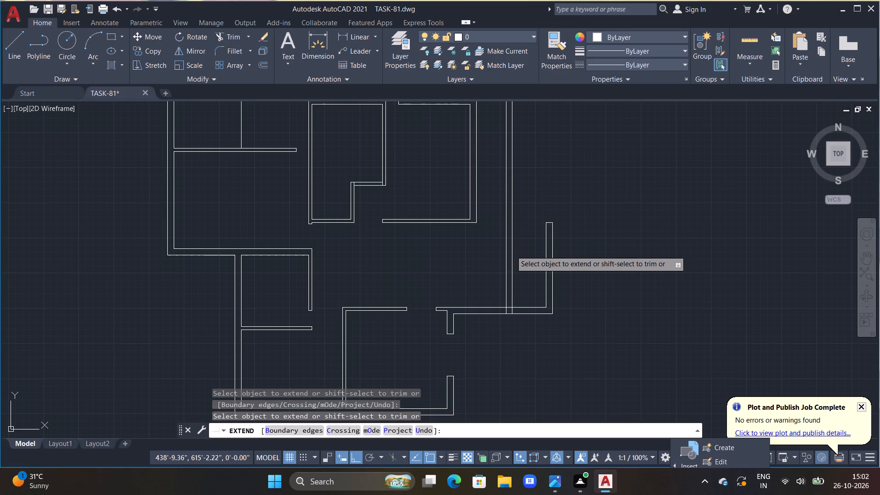
click(511, 251)
key(Escape)
key(Escape)
Trim away the horizontal wall beyond the 9" vertical pair, along with the old vertical wall at its end.
key(t)
key(r)
key(space)
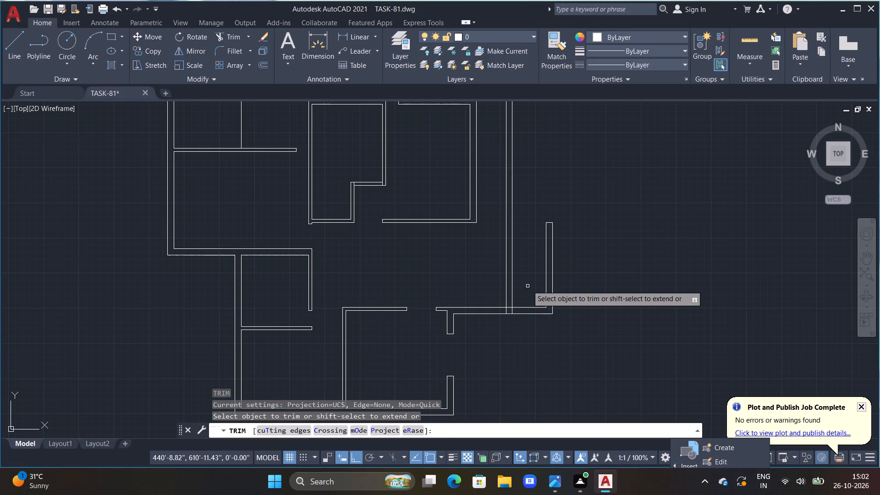
drag(528, 285, 530, 345)
drag(541, 285, 591, 258)
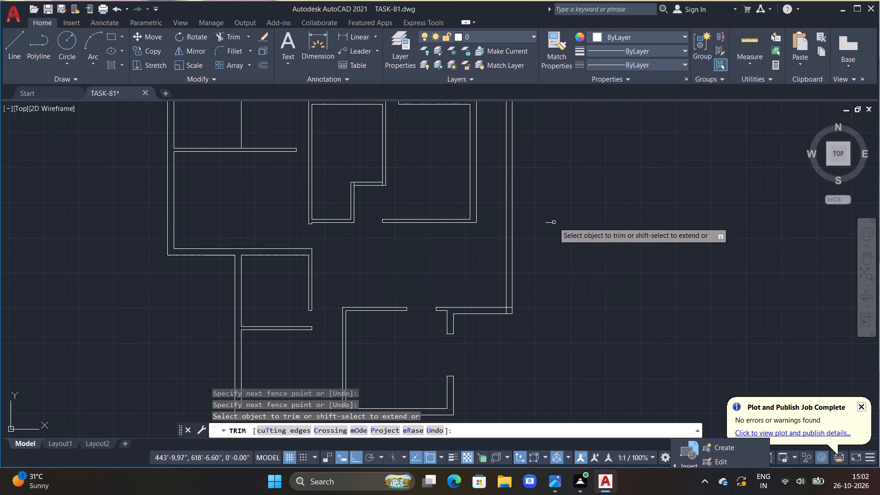
click(549, 222)
Trim the overlapping inner lines at the corner between the horizontal wall and the new vertical wall.
scroll(516, 324, up, 3)
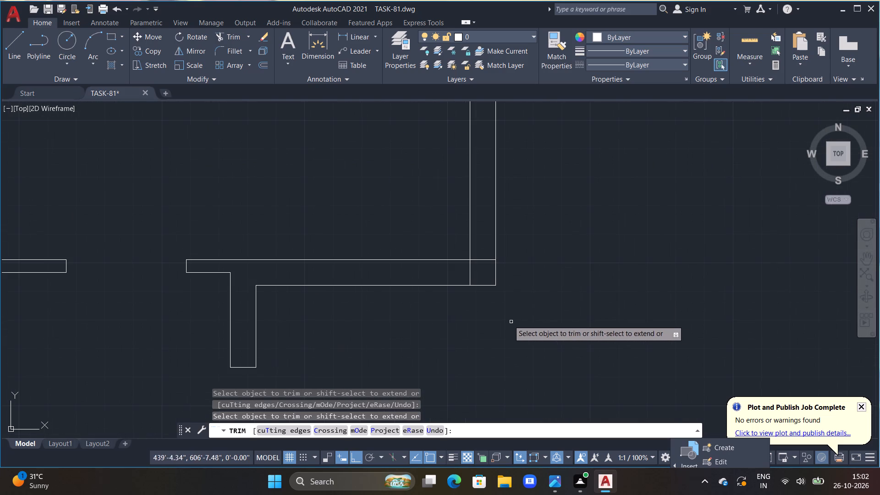
triple_click(474, 275)
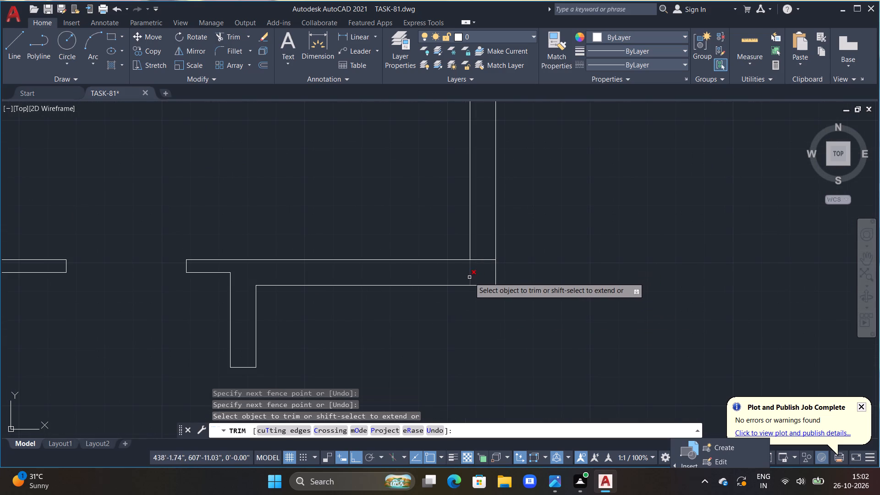
click(469, 277)
drag(472, 276, 480, 253)
scroll(480, 255, down, 3)
scroll(551, 178, down, 1)
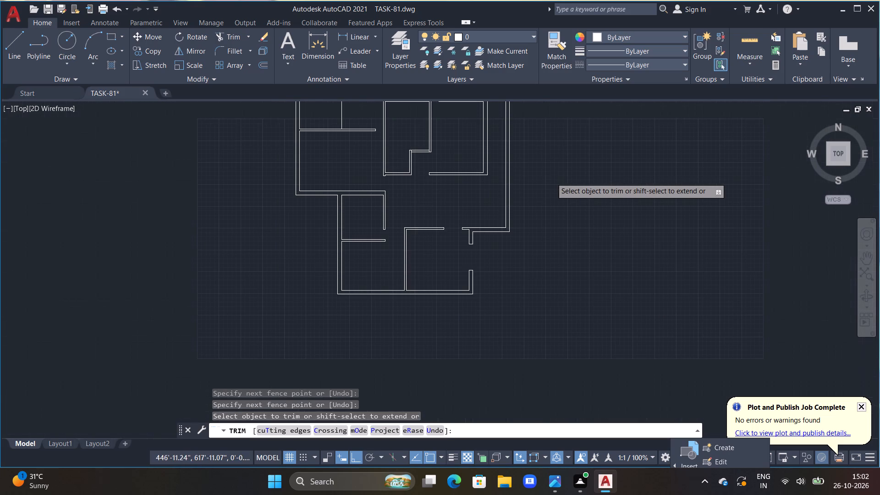
middle_drag(575, 198, 703, 288)
scroll(714, 291, up, 1)
scroll(712, 290, down, 2)
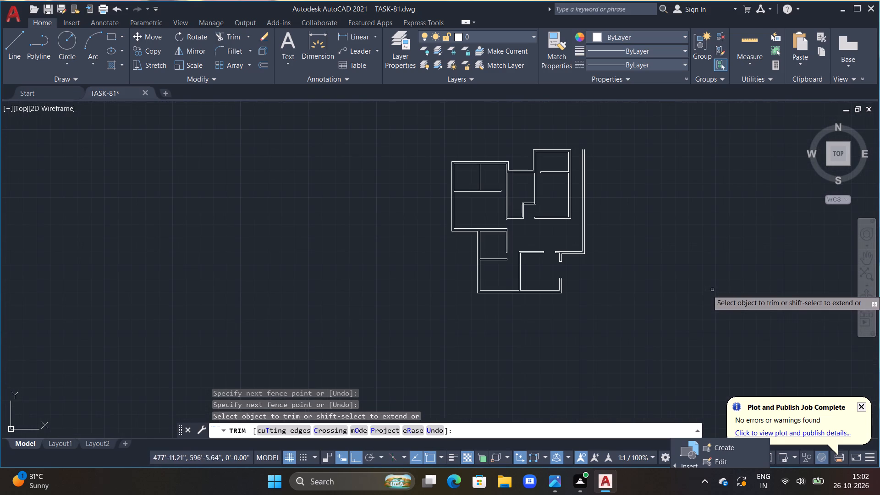
scroll(756, 187, up, 1)
middle_drag(653, 176, 712, 264)
key(Escape)
key(Escape)
Draw a horizontal line across the new vertical wall, level with the upper right room's bottom outer line.
middle_drag(578, 286, 616, 225)
key(Escape)
scroll(607, 238, up, 2)
middle_drag(607, 235, 656, 163)
scroll(649, 180, up, 1)
key(l)
key(space)
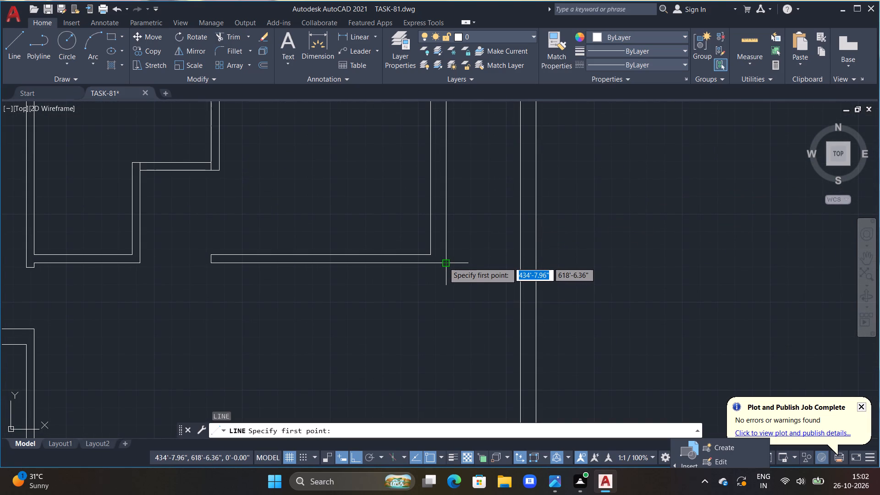
click(520, 265)
click(556, 265)
key(Escape)
Trim the vertical wall lines above the new cross line and the cross line's overhang to the right.
key(t)
text(R)
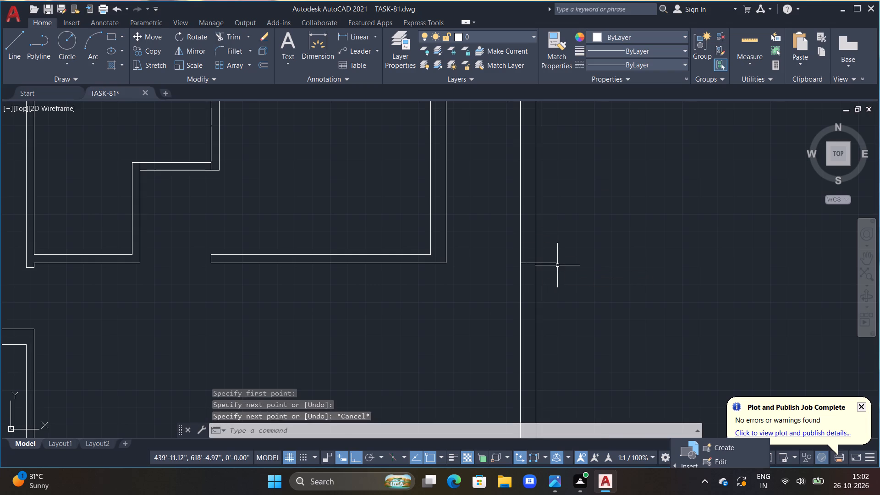
key(space)
drag(548, 269, 506, 218)
scroll(586, 224, down, 2)
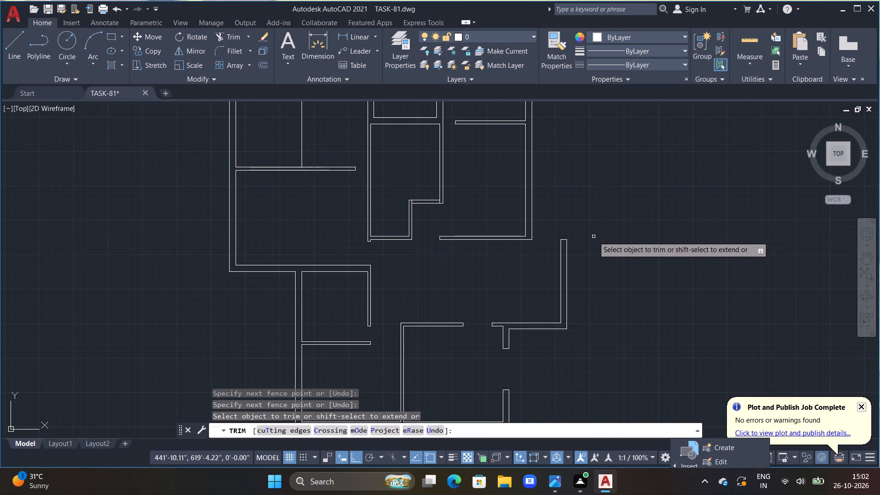
scroll(622, 270, down, 1)
middle_drag(590, 363, 599, 338)
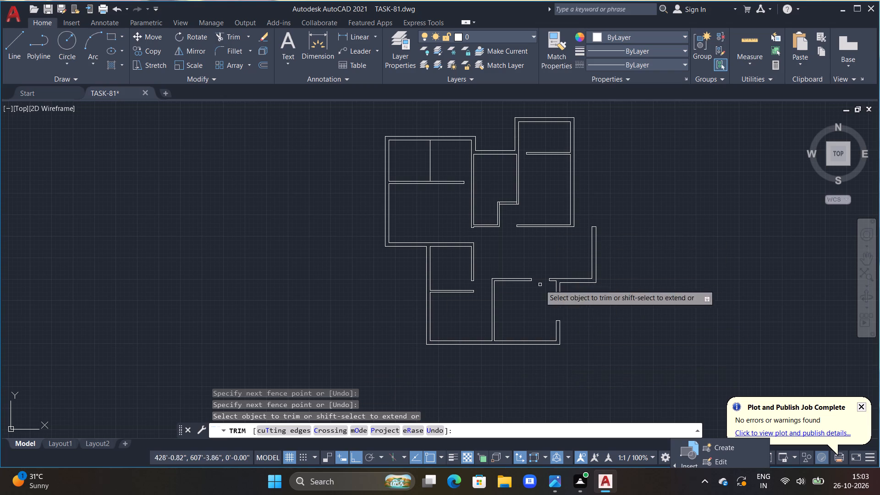
middle_drag(591, 302, 589, 233)
key(Escape)
key(Escape)
key(Escape)
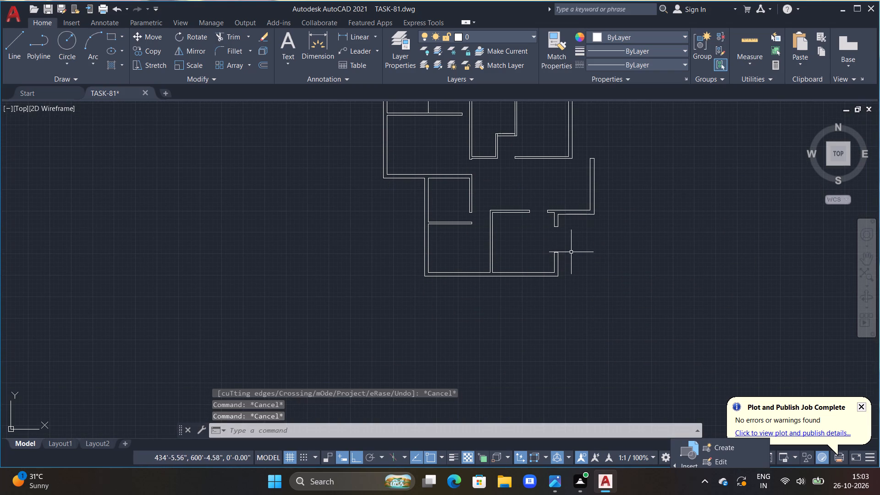
key(Escape)
key(Escape)
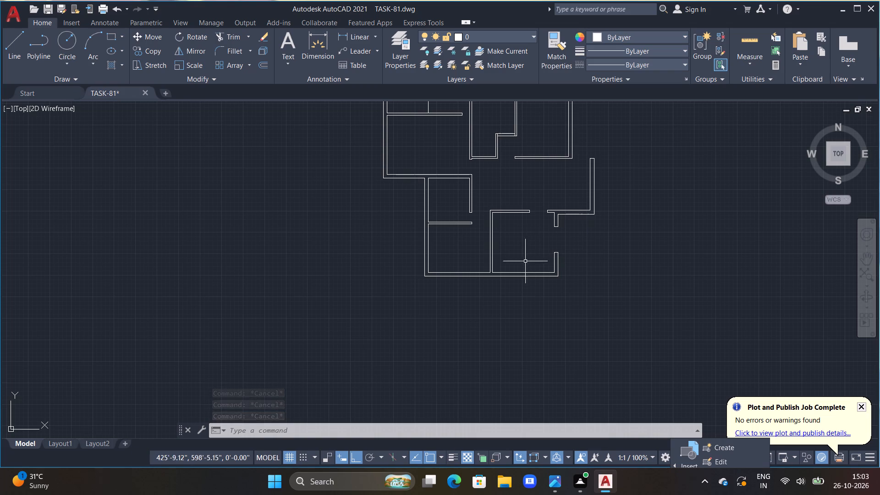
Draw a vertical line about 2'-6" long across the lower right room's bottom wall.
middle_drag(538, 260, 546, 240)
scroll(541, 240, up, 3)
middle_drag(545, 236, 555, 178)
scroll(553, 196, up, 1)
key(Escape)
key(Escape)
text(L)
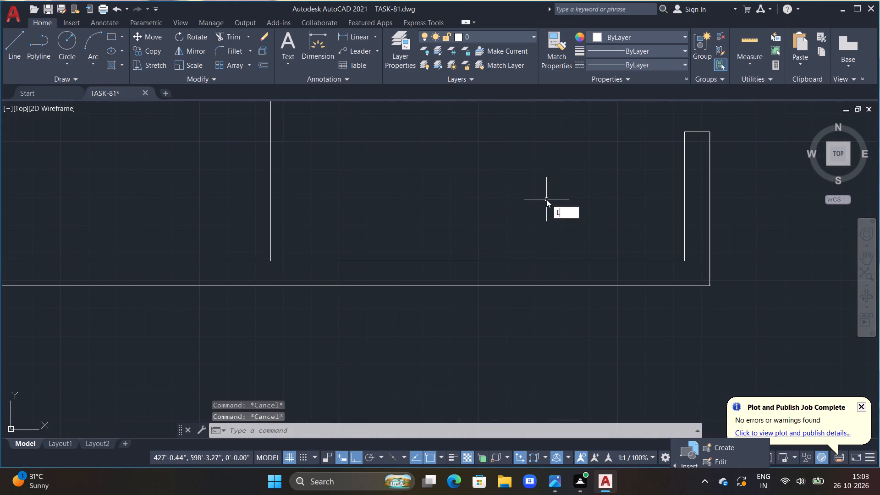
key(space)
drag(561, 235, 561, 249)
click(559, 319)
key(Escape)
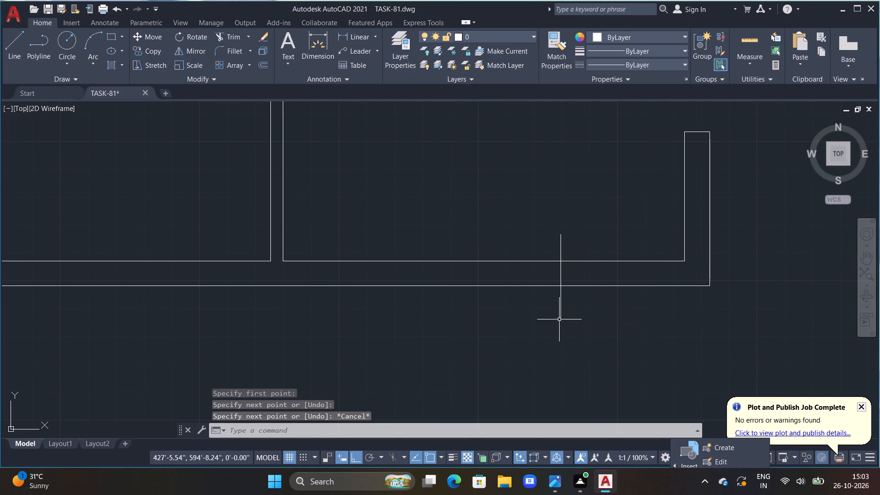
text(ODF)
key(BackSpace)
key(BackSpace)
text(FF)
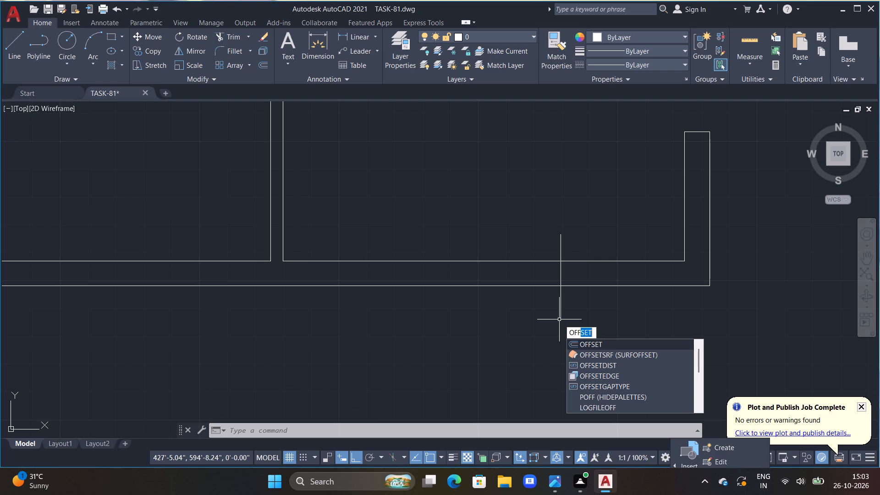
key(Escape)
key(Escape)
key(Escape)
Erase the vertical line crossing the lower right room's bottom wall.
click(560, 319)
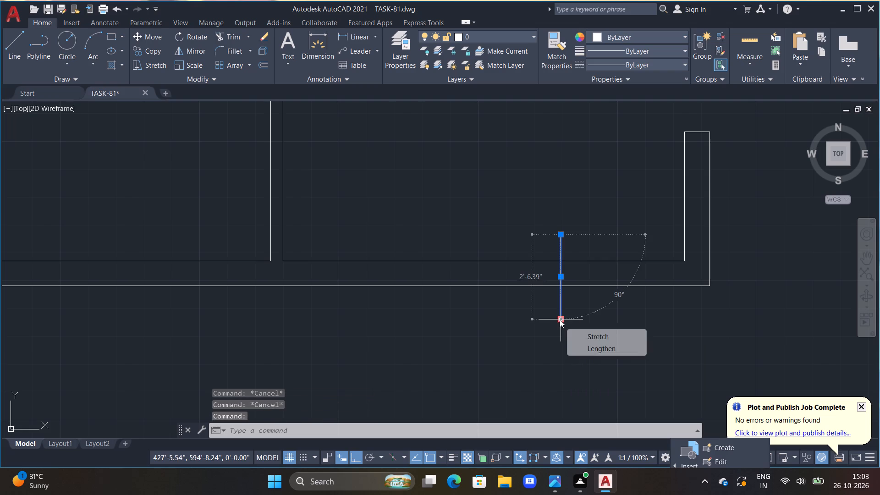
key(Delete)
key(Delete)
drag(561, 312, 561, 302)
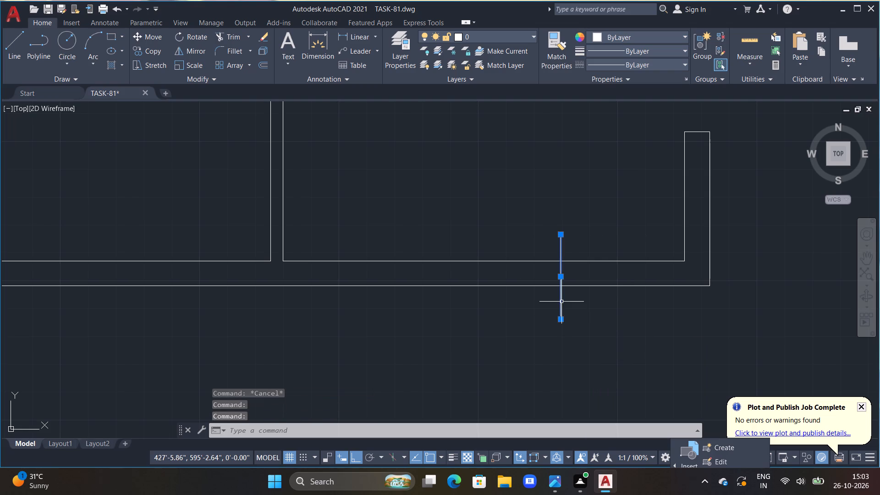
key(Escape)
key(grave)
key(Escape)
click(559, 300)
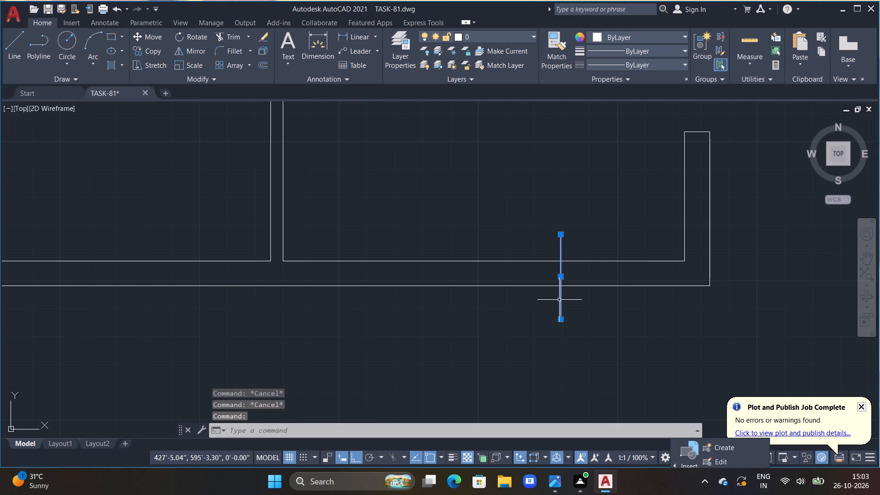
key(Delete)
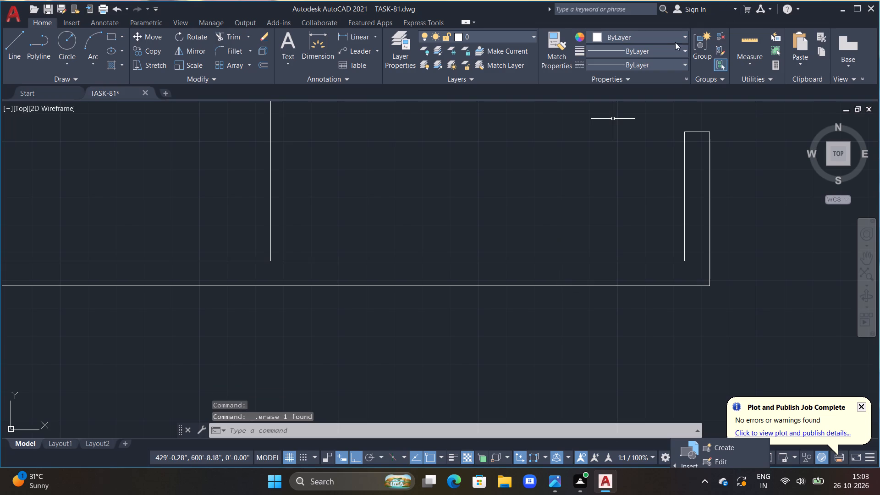
Set the current object colour to red 205,32,39.
click(683, 37)
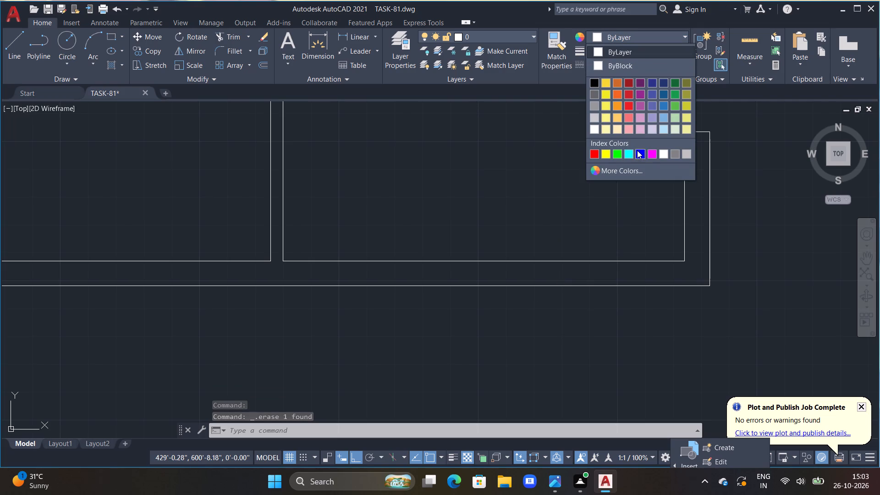
click(627, 93)
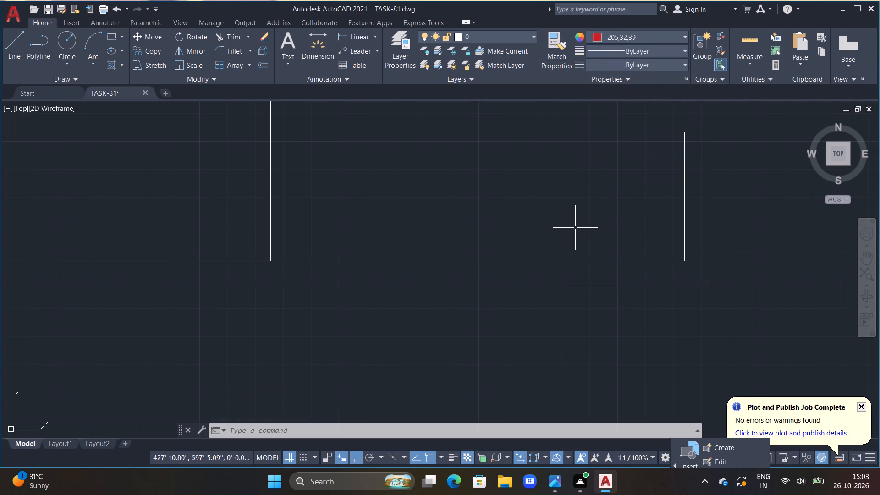
Draw a vertical red line across the lower right room's bottom wall, right of the room's middle.
text(L)
key(space)
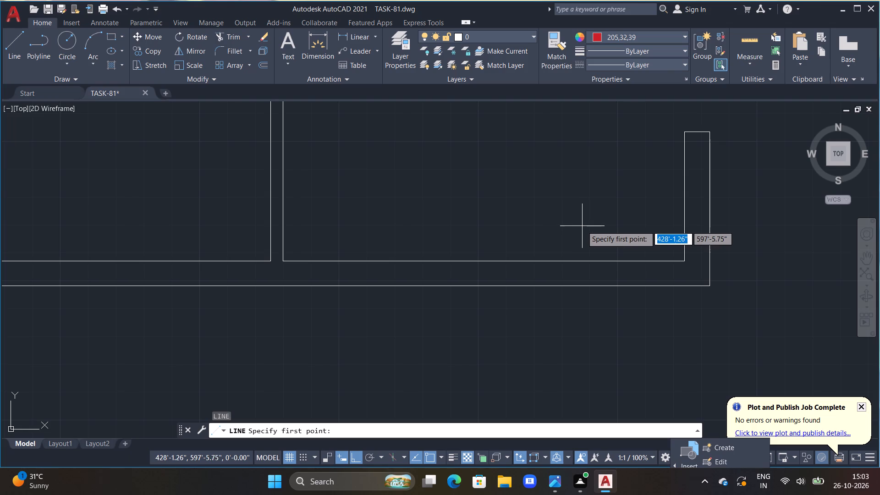
click(548, 247)
click(566, 324)
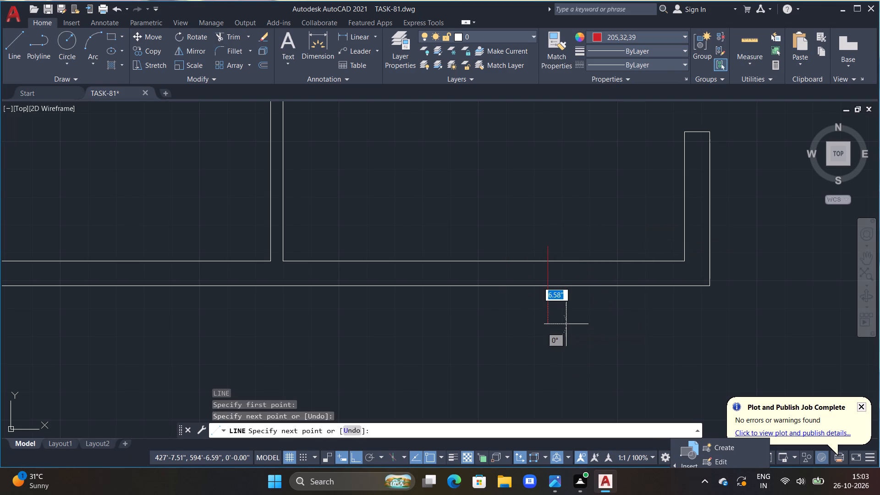
key(Escape)
Trim the red line's ends that project above and below the bottom wall.
text(TR)
key(space)
drag(566, 311, 463, 319)
click(546, 253)
key(Escape)
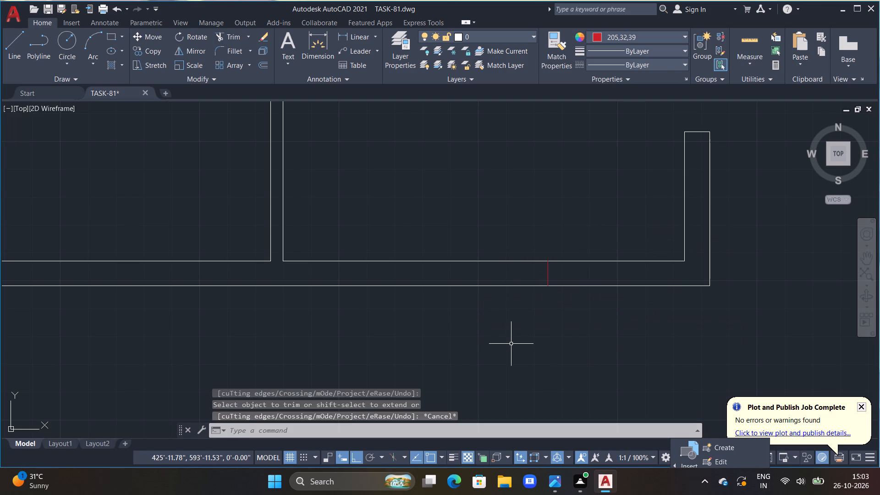
From the red line's lower end, draw lines 4' left, up to the wall's inner line, and back to its upper end.
text(L)
key(space)
drag(546, 286, 536, 290)
text(4')
key(Return)
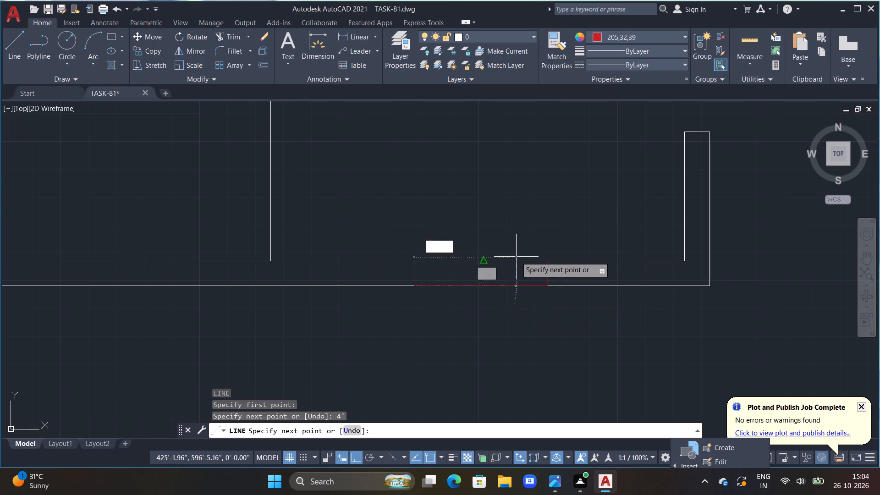
click(414, 259)
click(548, 263)
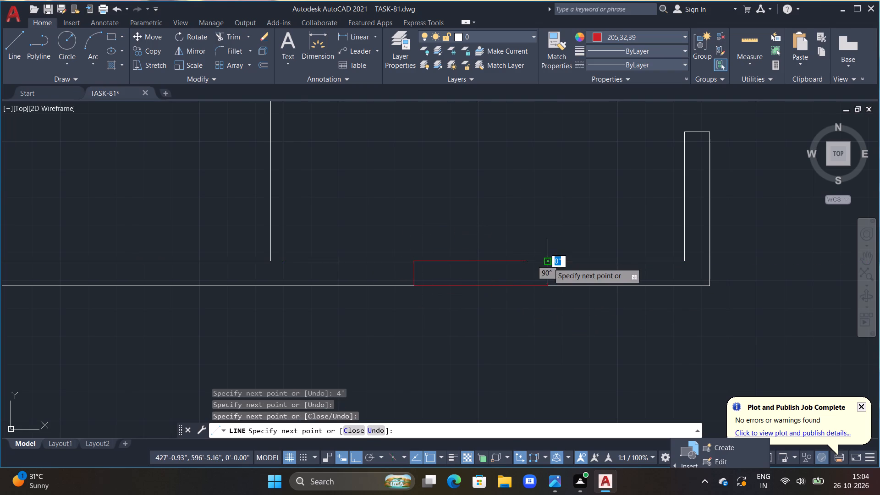
key(Escape)
scroll(474, 329, down, 2)
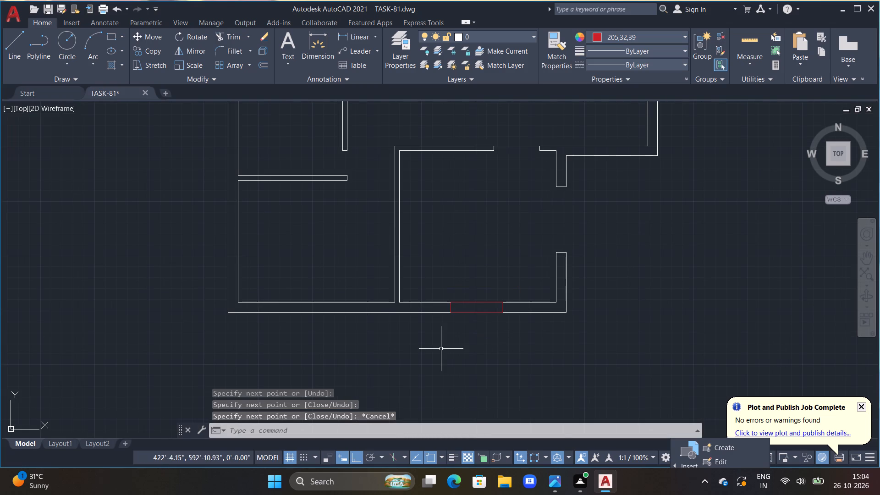
Draw a vertical red line across the lower left room's bottom wall, left of the room's middle.
middle_drag(373, 320, 536, 325)
key(Escape)
key(Escape)
key(Escape)
middle_drag(517, 291, 523, 268)
key(Escape)
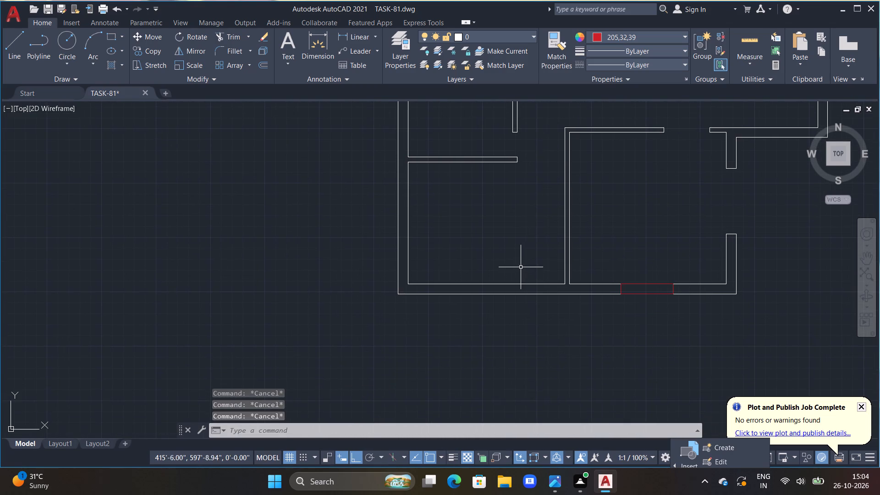
scroll(516, 269, up, 1)
text(L)
key(space)
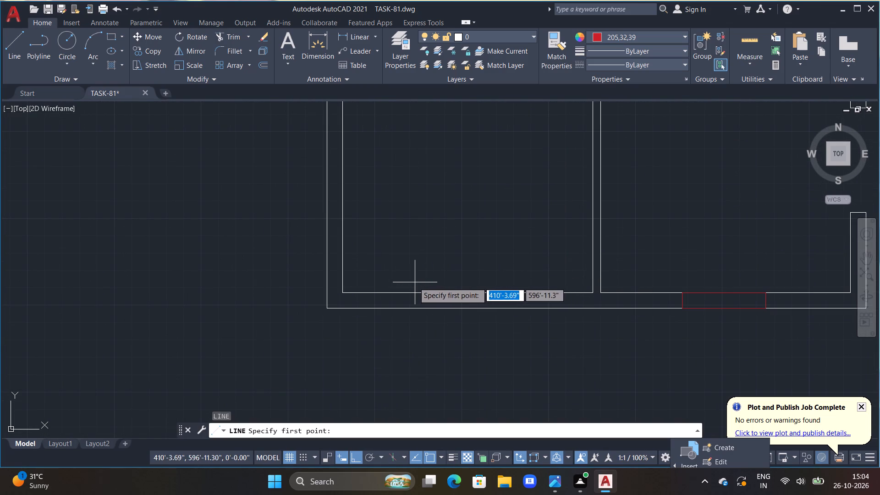
drag(403, 280, 400, 288)
click(414, 337)
key(Escape)
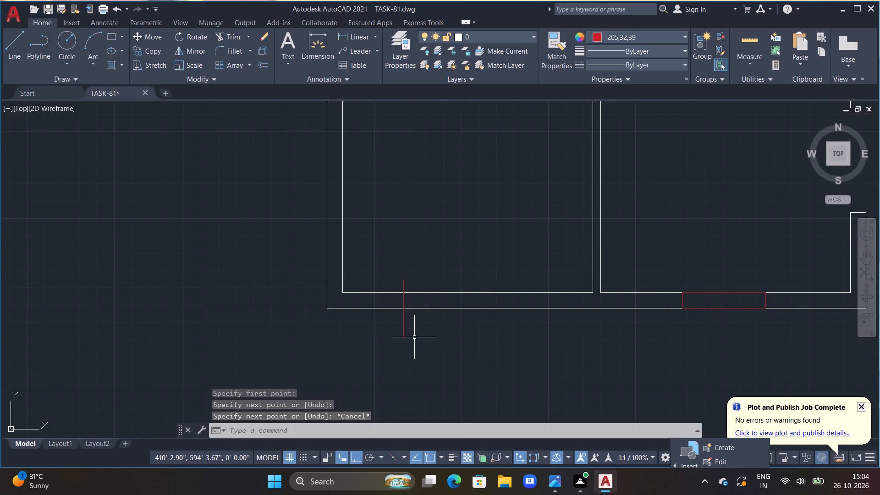
Trim the red line's ends that project below and above the lower left room's bottom wall.
key(t)
text(R)
key(space)
drag(416, 319, 352, 325)
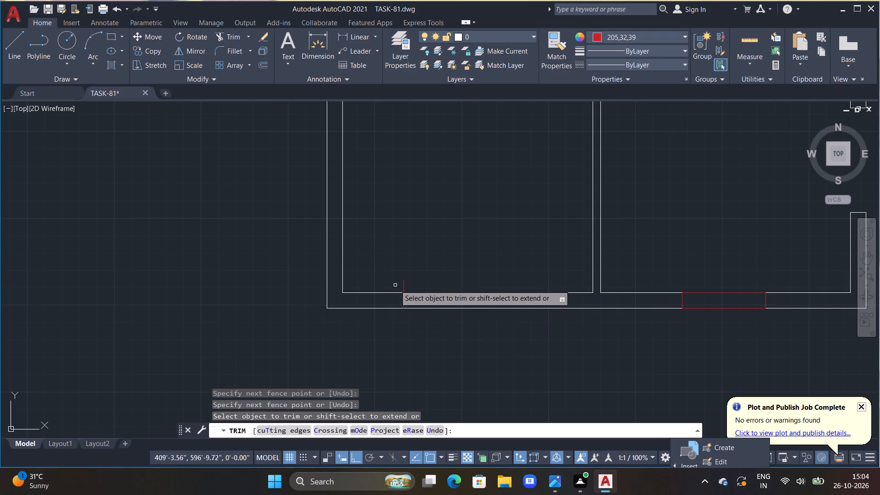
click(401, 283)
click(409, 283)
key(Escape)
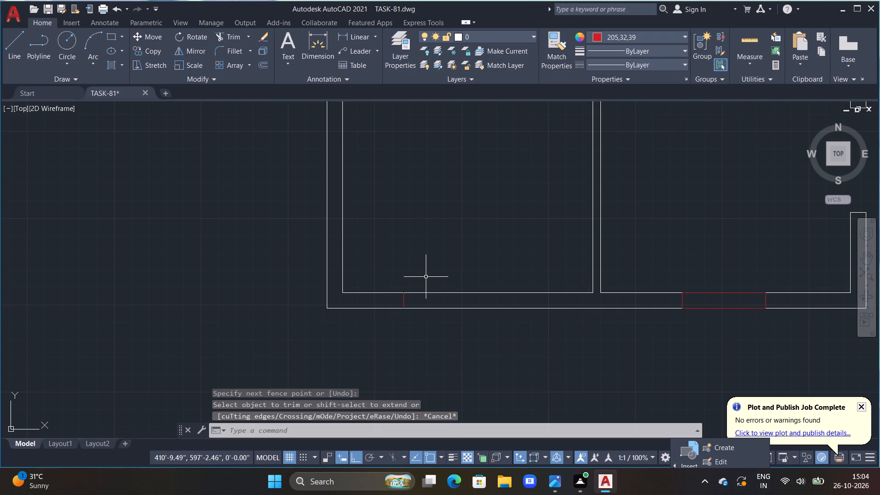
From the red line's lower end, draw lines 4' right, up to the wall's inner line, and back to its upper end.
text(L)
key(space)
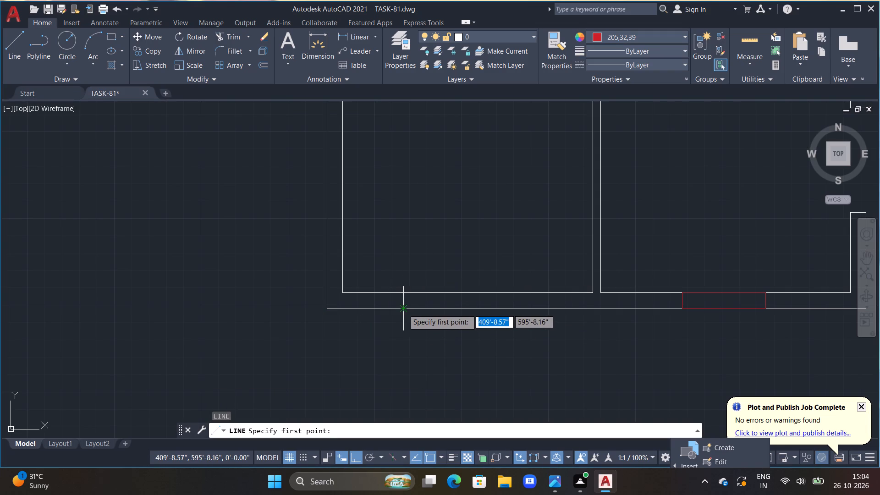
click(403, 309)
text(4')
key(Return)
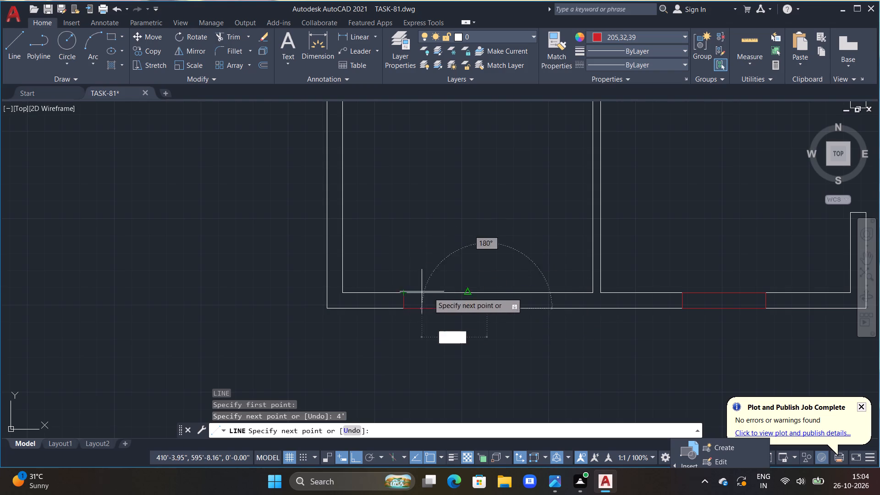
click(488, 291)
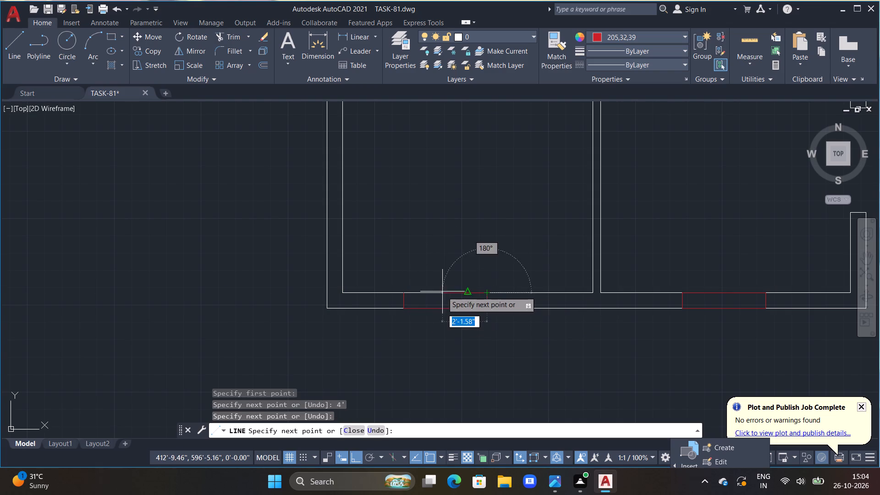
click(404, 292)
key(Escape)
Draw a horizontal red line across the left outer wall of the small room above the lower left room, above the room's middle.
scroll(490, 305, down, 2)
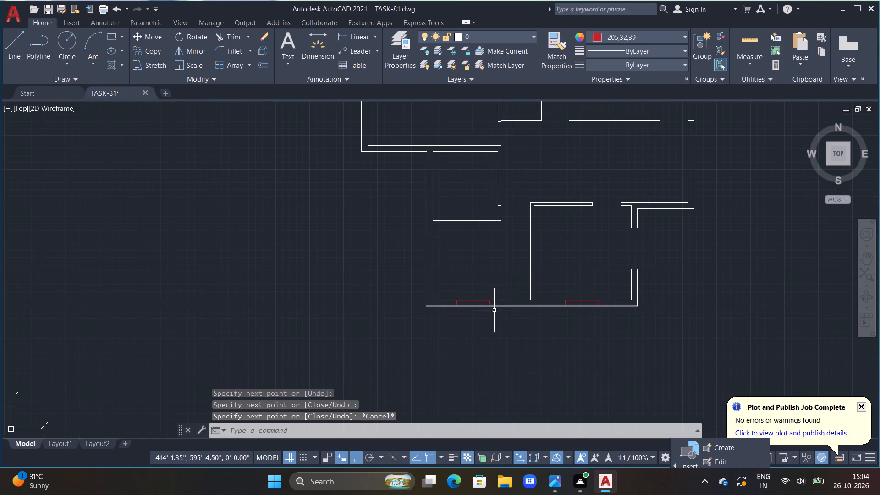
middle_drag(581, 302, 566, 326)
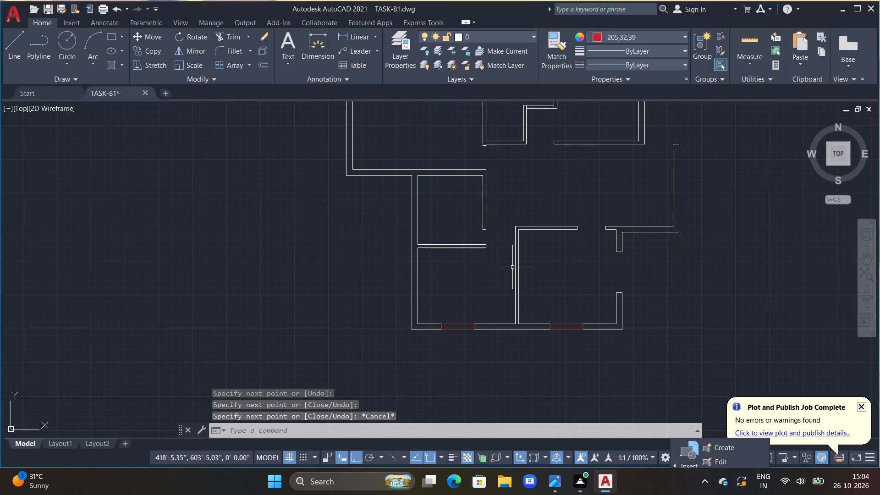
scroll(458, 213, up, 1)
middle_drag(424, 210, 475, 303)
key(Escape)
middle_drag(469, 289, 478, 253)
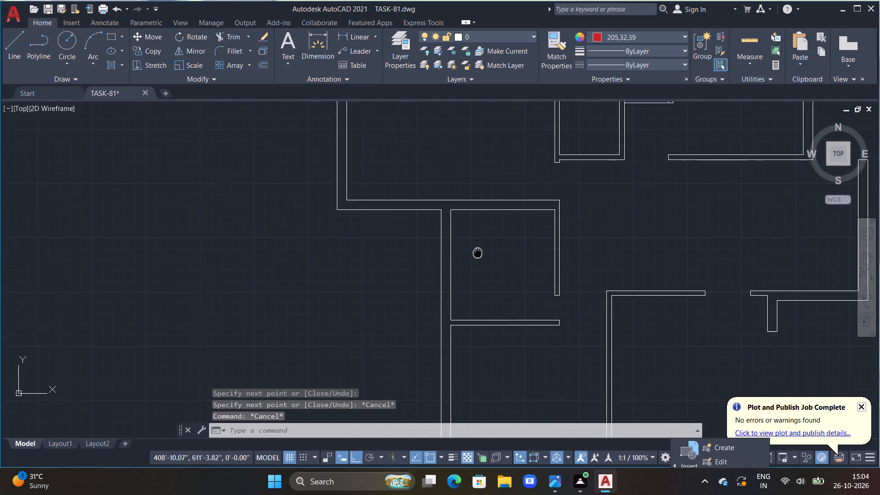
middle_drag(478, 253, 478, 252)
key(Escape)
scroll(478, 252, up, 1)
key(Escape)
middle_drag(469, 259, 498, 242)
key(Escape)
key(Escape)
middle_drag(478, 252, 483, 250)
scroll(483, 250, up, 1)
key(l)
key(space)
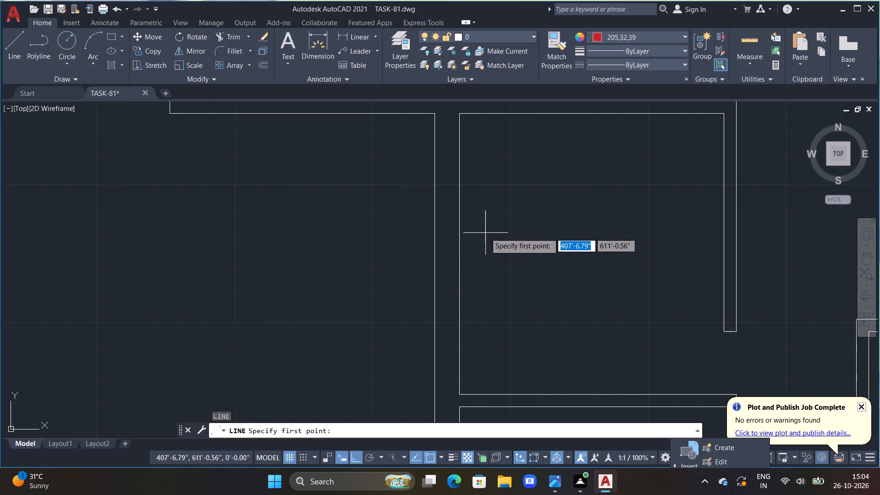
text(L)
key(space)
key(Escape)
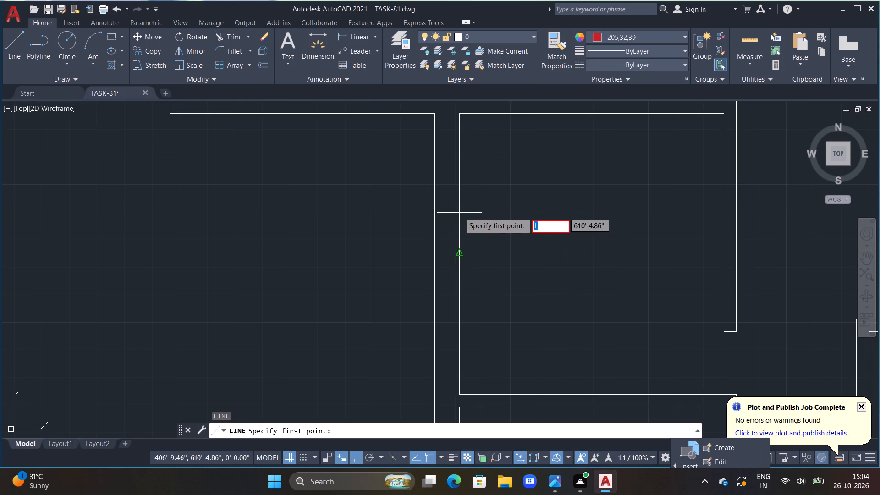
key(Escape)
key(Escape)
key(Escape)
key(Escape)
key(l)
key(space)
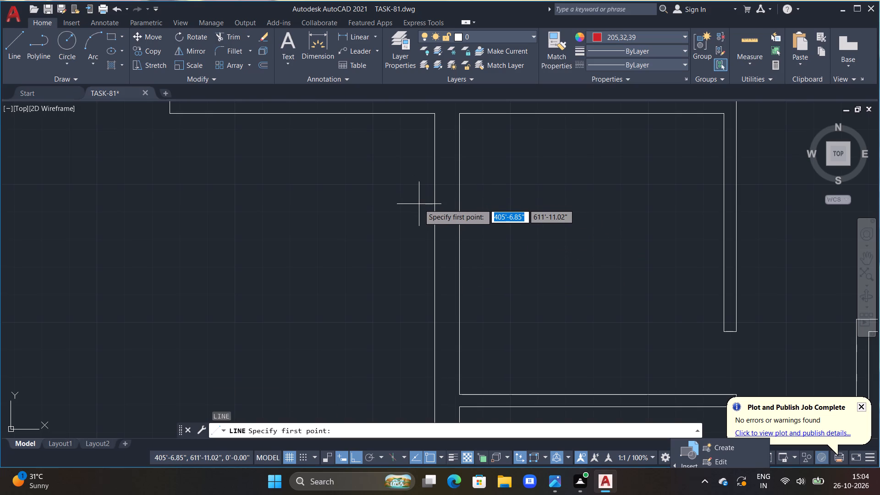
drag(423, 220, 429, 221)
double_click(496, 220)
key(Escape)
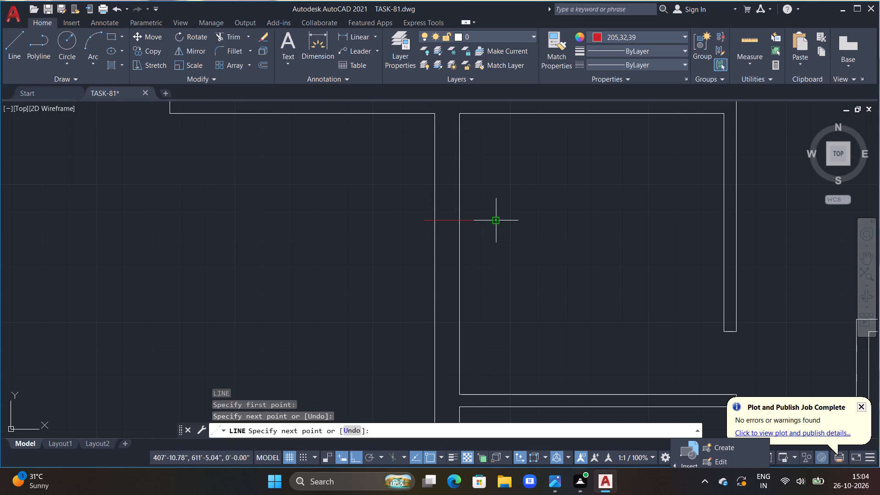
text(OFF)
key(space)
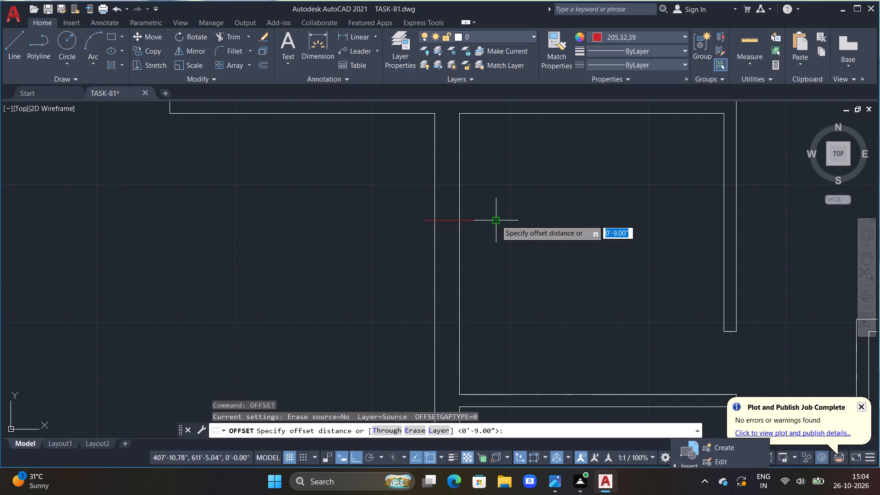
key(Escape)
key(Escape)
Trim the red line's ends that project on both sides of the small room's left wall.
text(TR)
key(space)
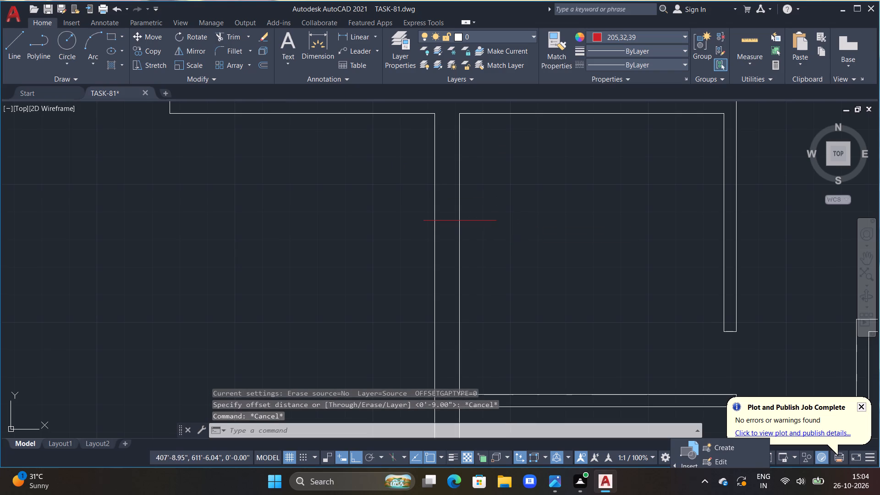
drag(483, 207, 483, 270)
click(426, 222)
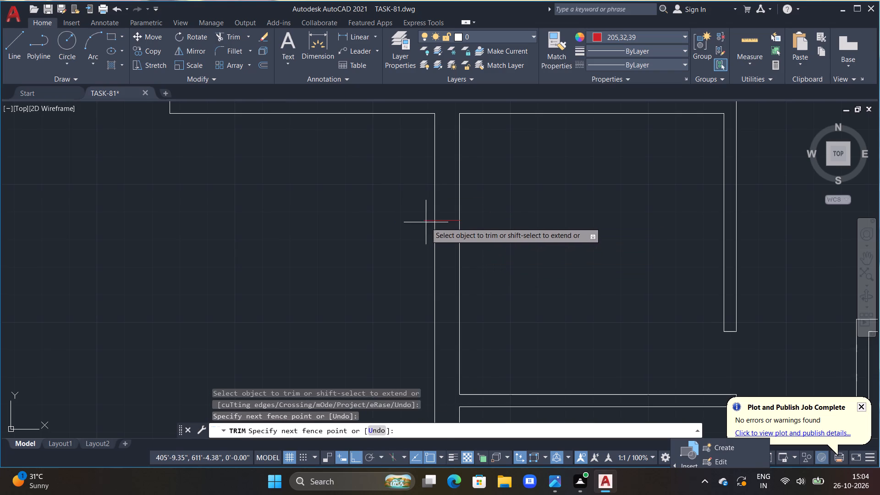
drag(425, 215, 418, 212)
key(Escape)
key(Escape)
From the red line's outer end, draw lines 2' down, across to the wall's inner line, and back up to its inner end.
middle_drag(408, 201, 419, 185)
key(Escape)
scroll(413, 196, down, 1)
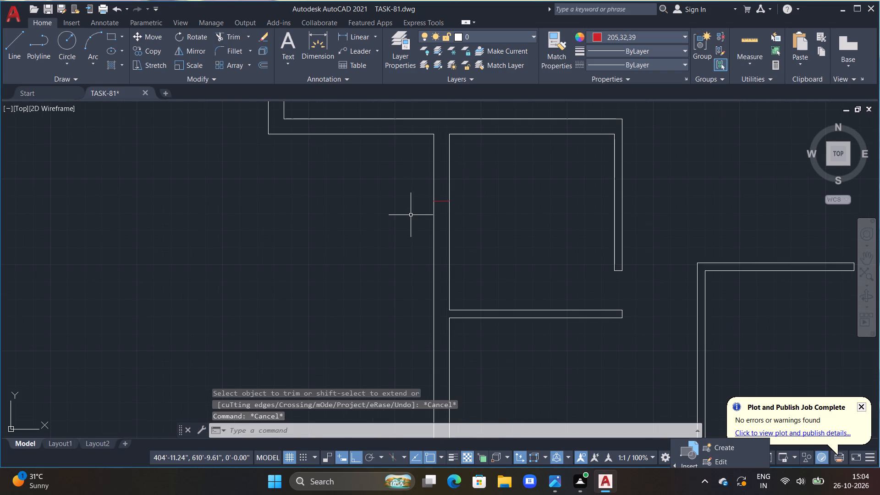
text(L)
key(space)
click(434, 202)
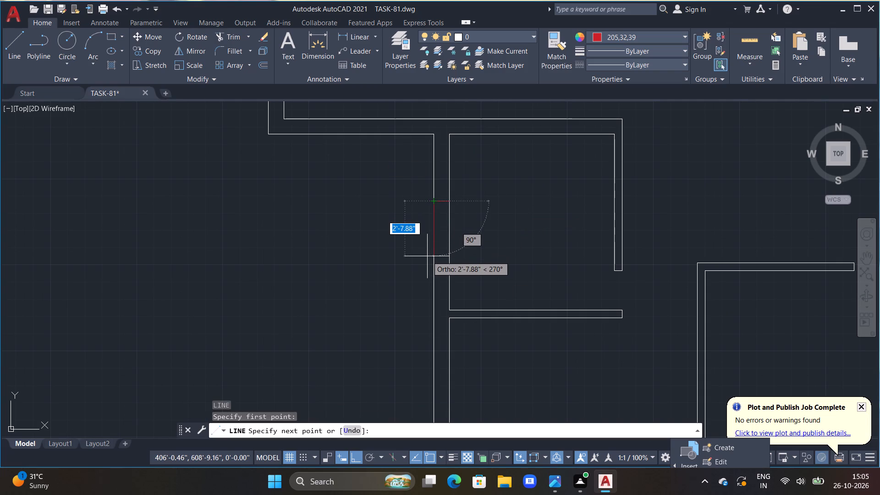
text(2')
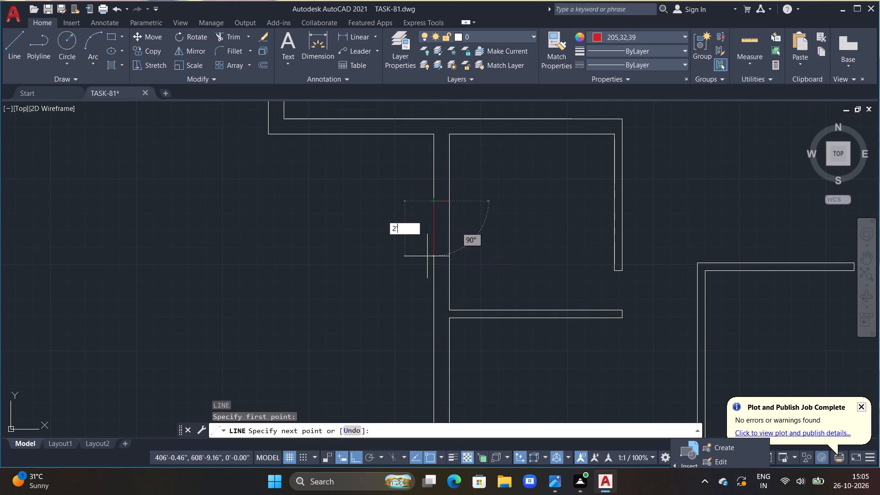
key(Return)
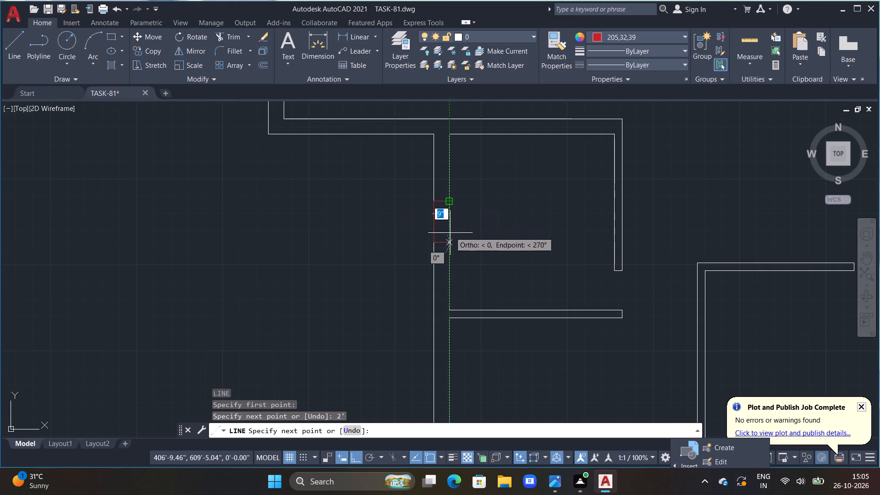
click(450, 242)
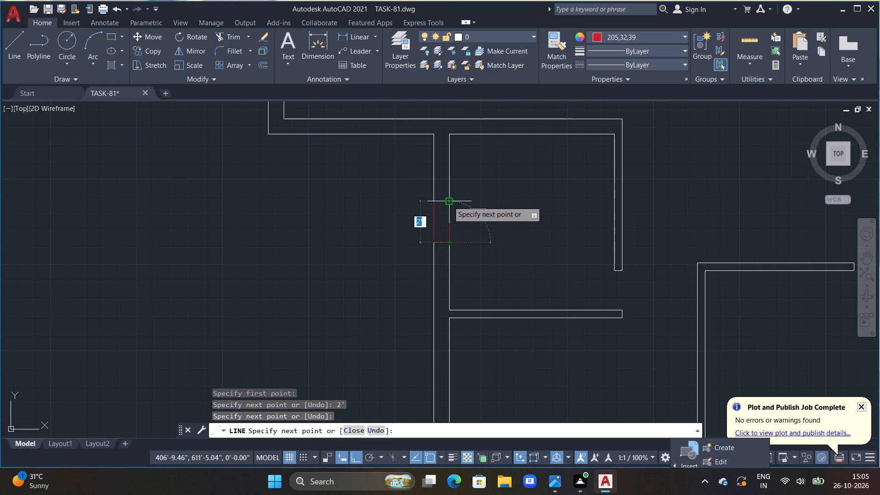
click(448, 201)
key(Escape)
Draw a horizontal red line across the right-hand wall extension, above the middle of its vertical stretch.
scroll(497, 243, down, 2)
middle_drag(523, 312, 391, 300)
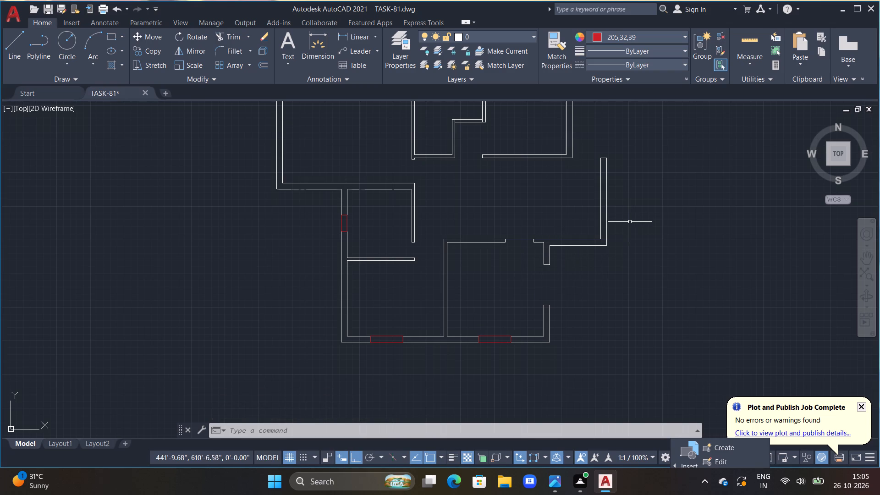
scroll(629, 221, up, 1)
middle_drag(629, 220, 679, 264)
key(Escape)
key(Escape)
key(Escape)
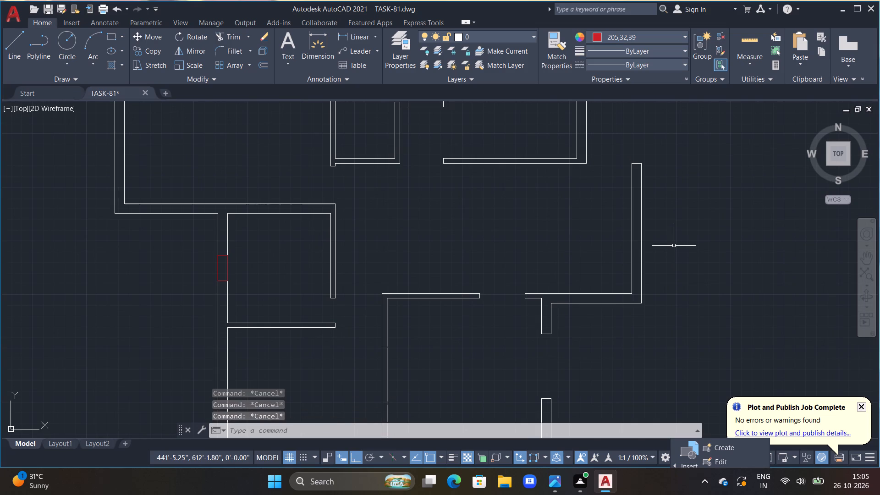
text(L)
key(space)
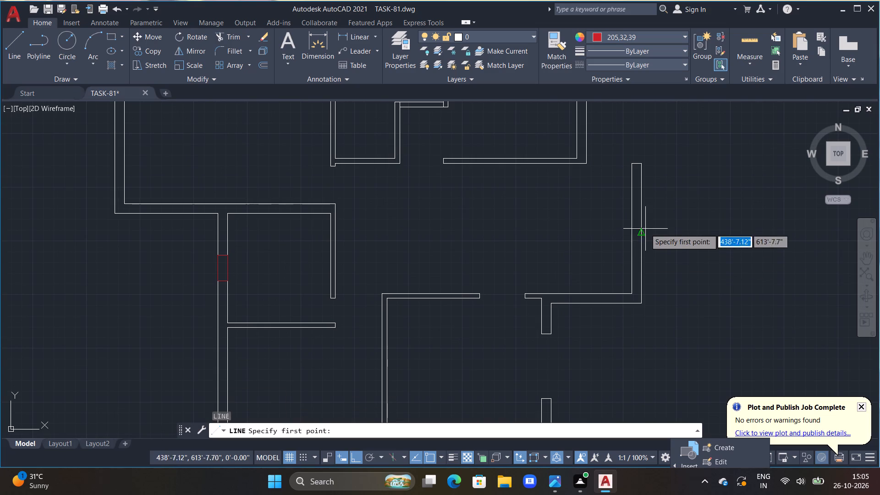
middle_click(657, 224)
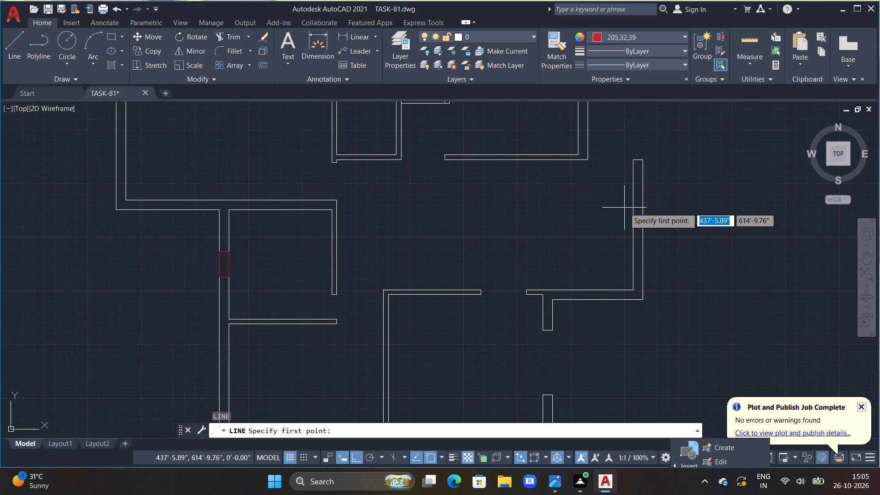
click(624, 208)
click(653, 204)
key(Escape)
Trim the red line's ends that project on both sides of the right-hand wall extension.
text(TR)
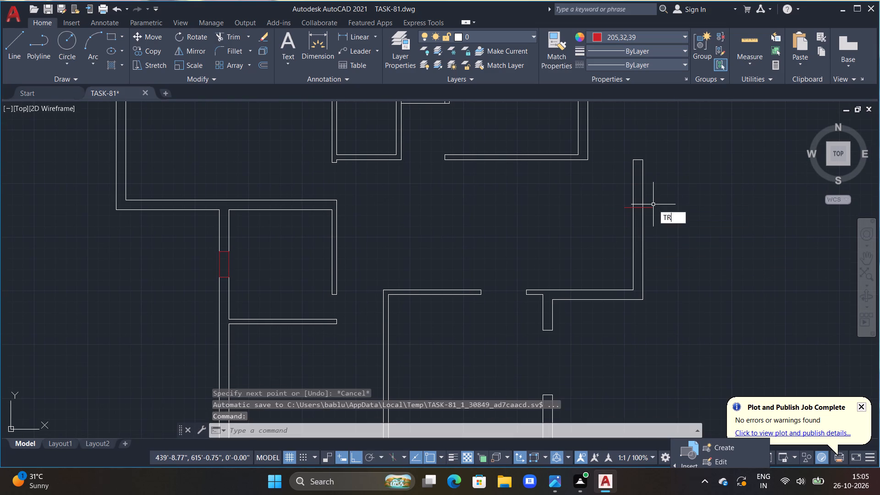
key(space)
drag(649, 204, 650, 217)
click(651, 221)
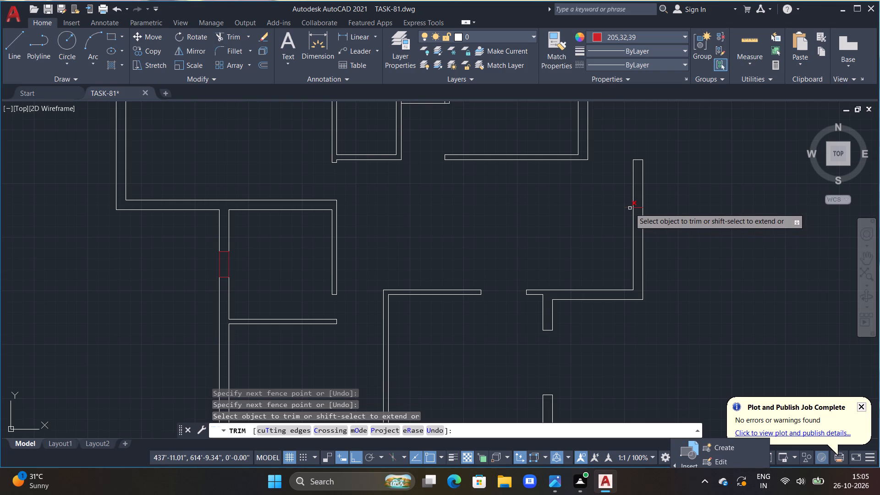
click(630, 208)
key(Escape)
From the red line's inner end, draw lines 2' down, across to the wall's outer line, and back up to its outer end.
text(L)
key(space)
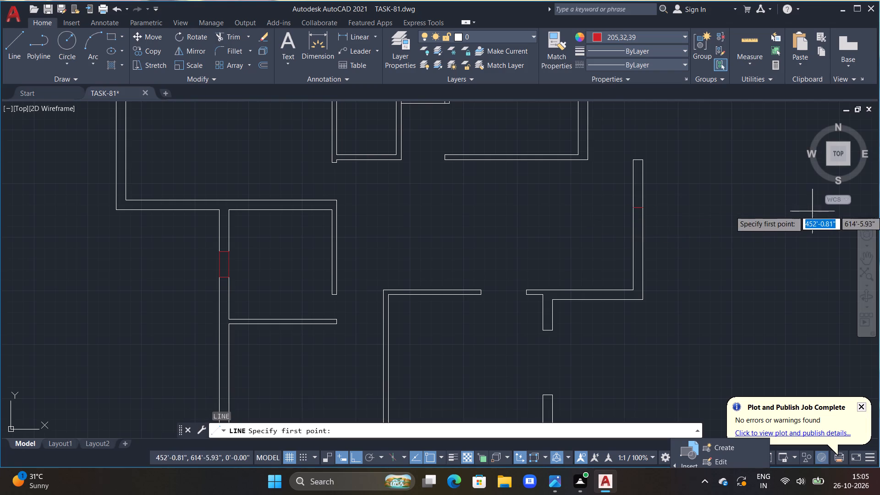
scroll(811, 209, up, 1)
drag(526, 211, 523, 226)
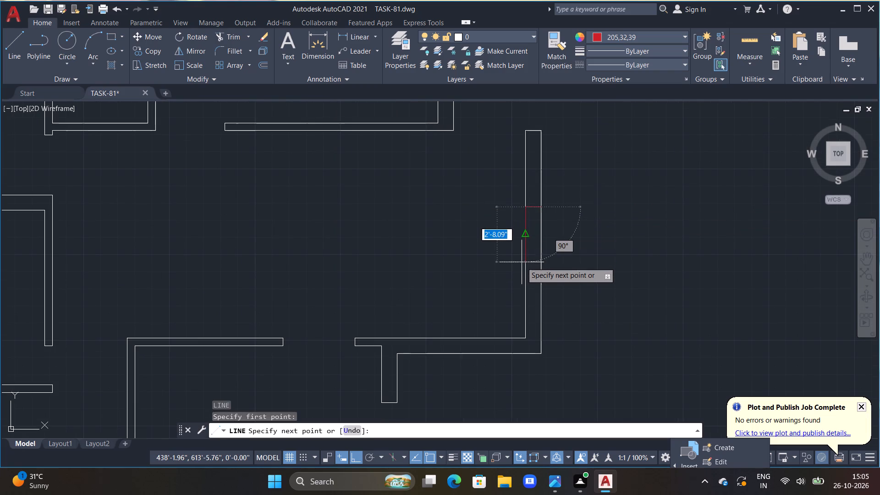
text(2')
key(Return)
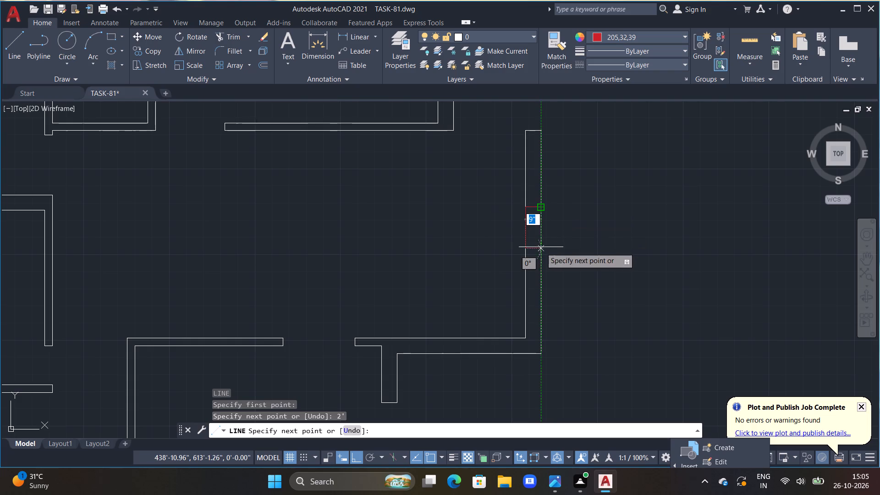
double_click(540, 248)
click(542, 208)
key(Escape)
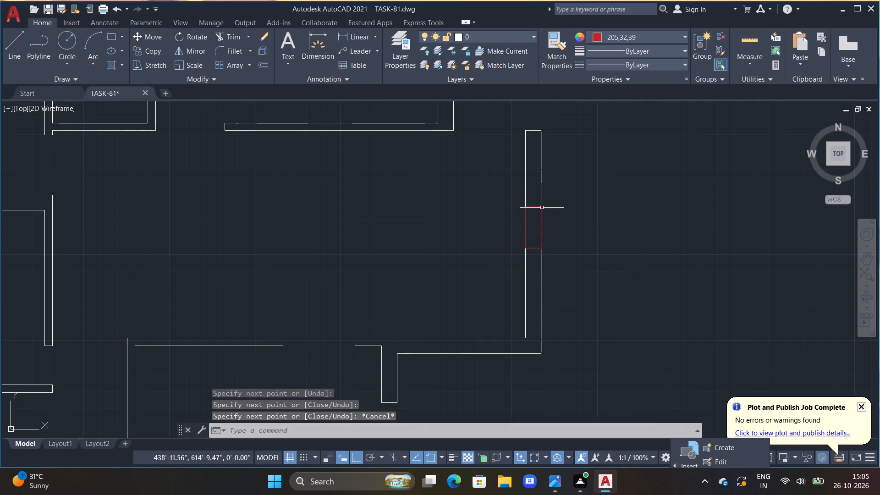
Draw a horizontal red line across the right outer wall of the upper-right room, a little below its top corner.
scroll(544, 213, down, 2)
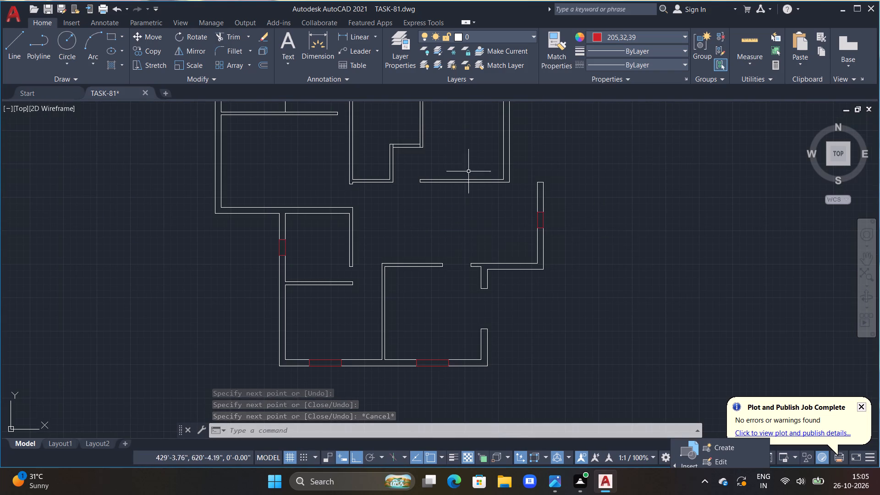
middle_drag(481, 201, 506, 360)
middle_drag(567, 275, 570, 288)
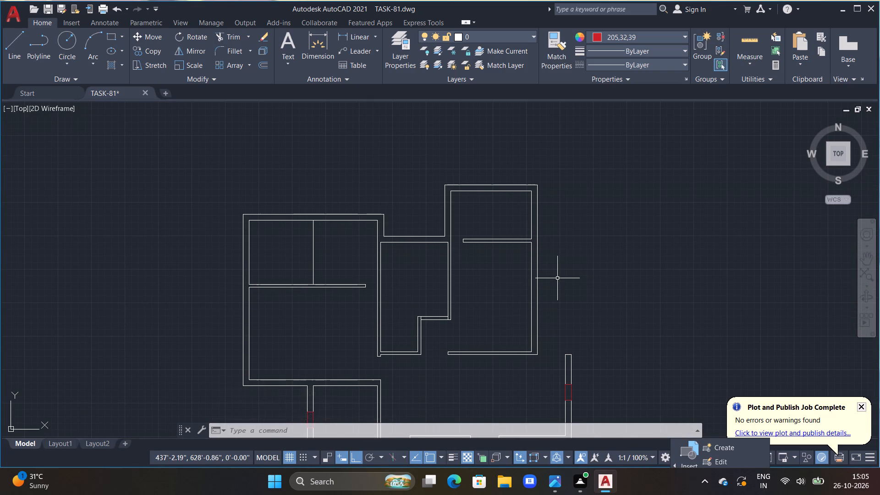
middle_drag(556, 267, 548, 254)
scroll(535, 220, up, 1)
text(L)
key(space)
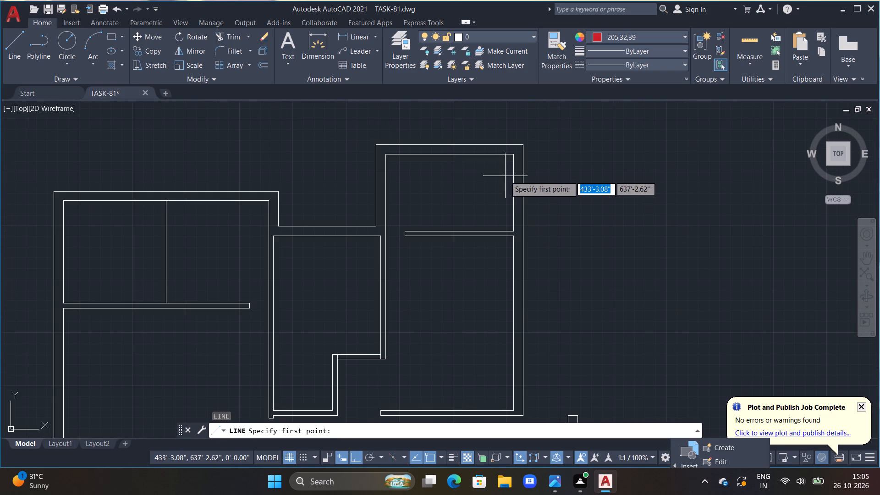
click(505, 176)
click(538, 175)
key(Escape)
Trim the red line's ends that project on both sides of the upper-right room's outer wall.
text(TR)
key(space)
drag(537, 174, 538, 181)
click(538, 181)
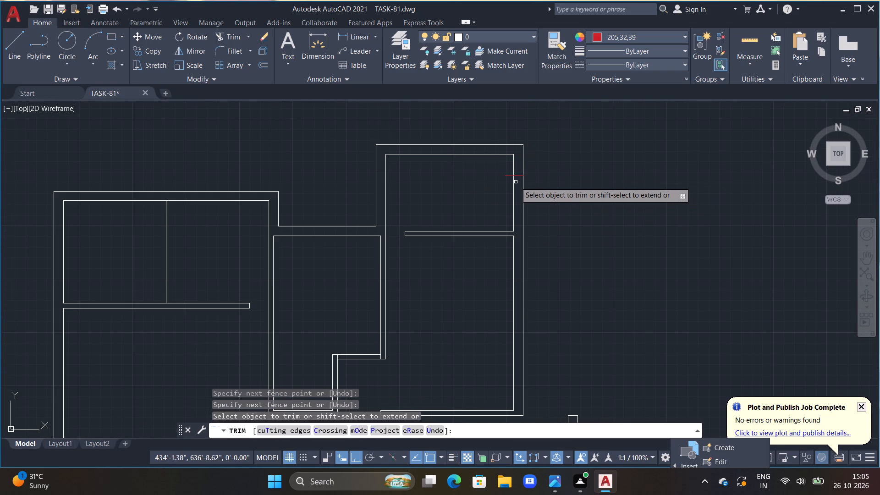
double_click(509, 177)
scroll(517, 177, up, 2)
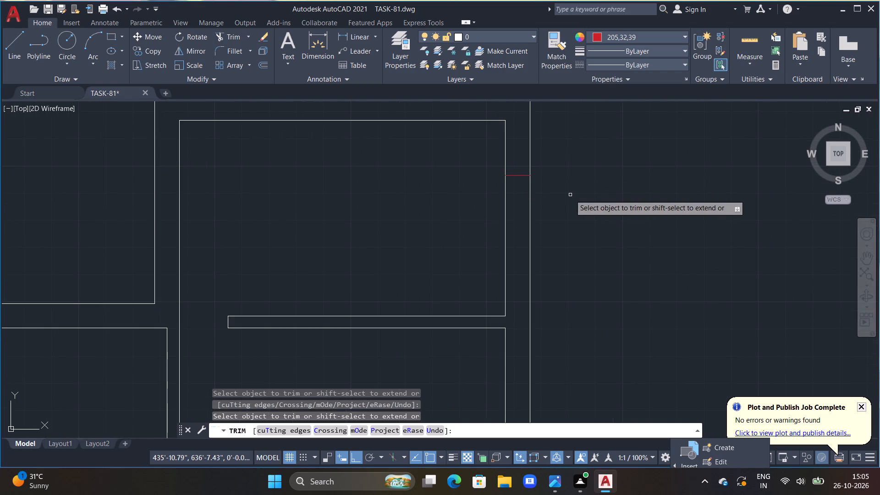
key(Escape)
key(Escape)
key(Escape)
From the red line's inner end, draw lines 3' down, across to the wall's outer line, and back up to its outer end.
middle_drag(572, 194, 675, 214)
key(Escape)
scroll(637, 202, up, 1)
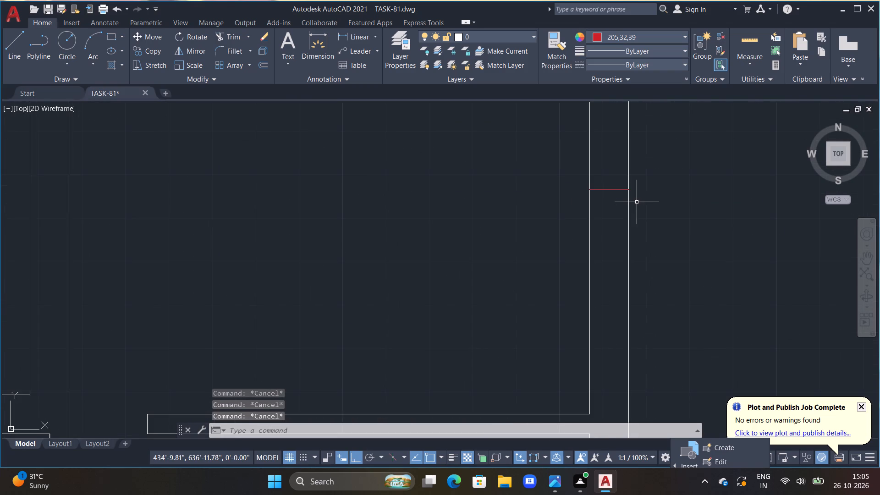
scroll(637, 202, down, 1)
middle_drag(643, 204, 660, 179)
text(L)
key(space)
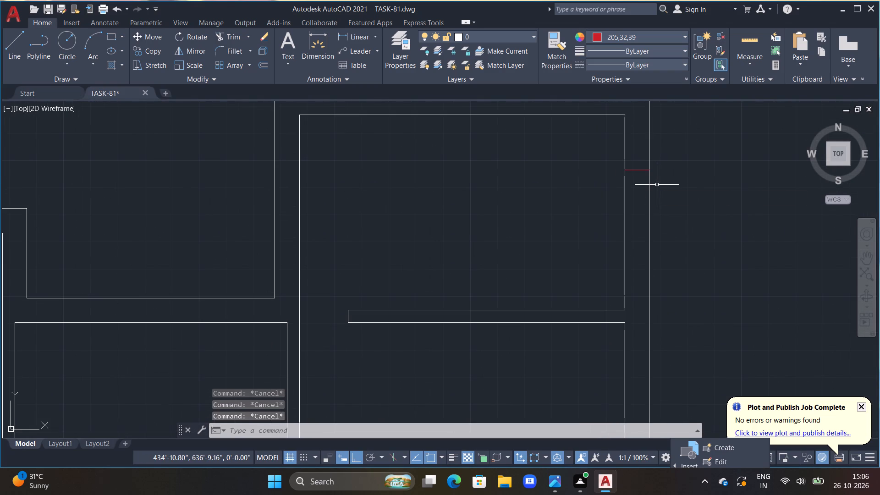
click(626, 170)
key(2)
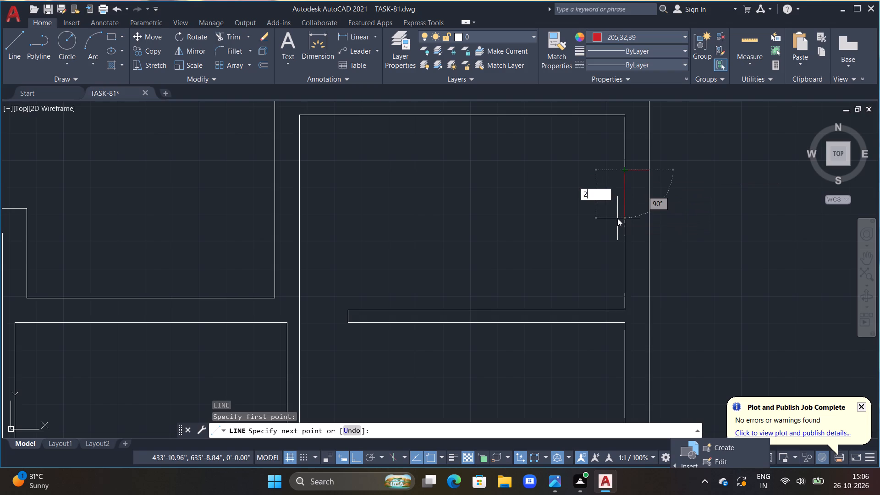
key(BackSpace)
text(3')
key(Return)
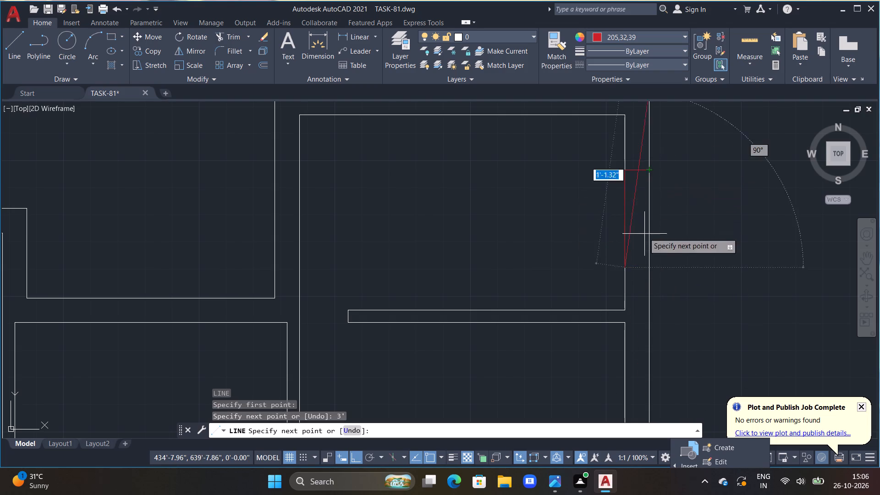
double_click(650, 269)
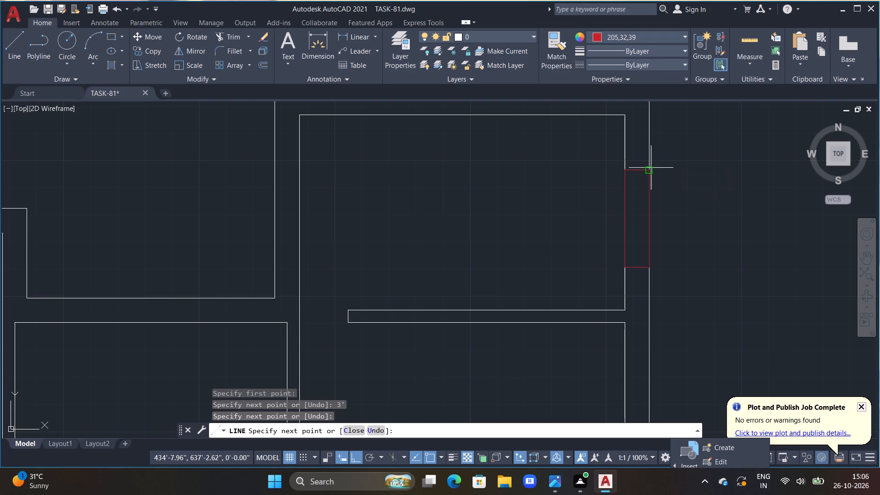
click(651, 168)
key(Escape)
Draw a vertical red line across the recessed top wall between the two upper rooms, left of its middle.
scroll(674, 209, down, 4)
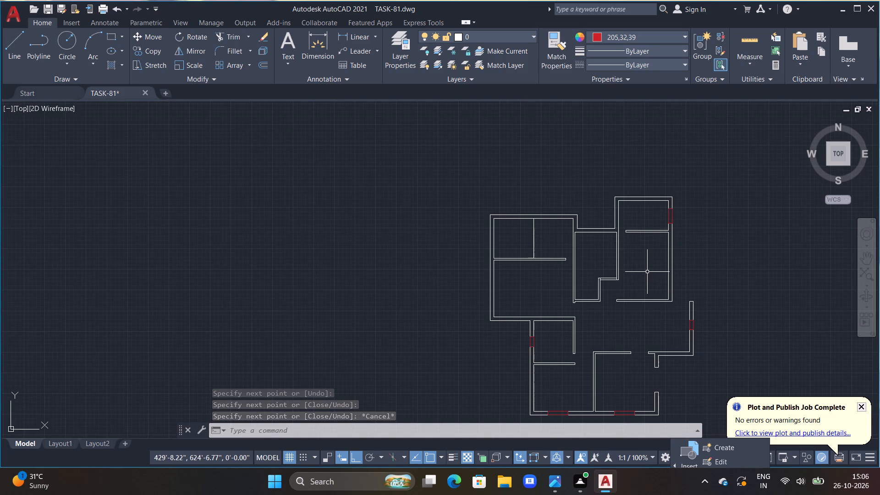
scroll(596, 237, up, 2)
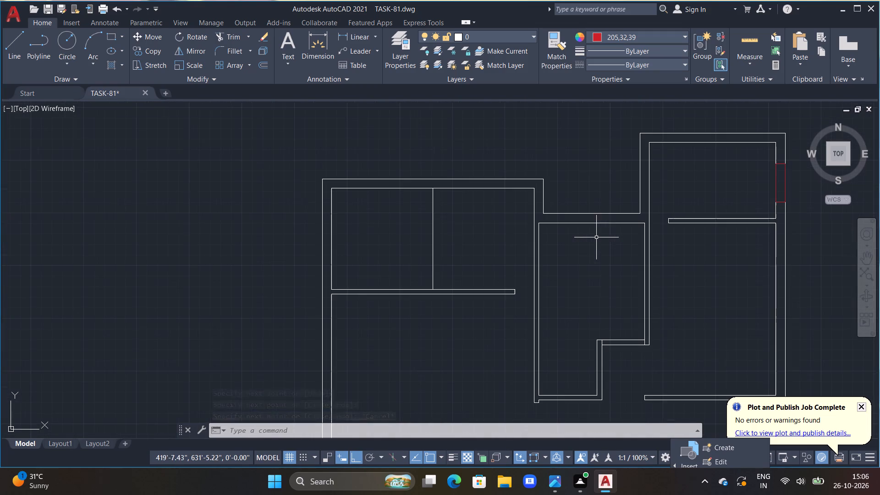
scroll(597, 236, up, 2)
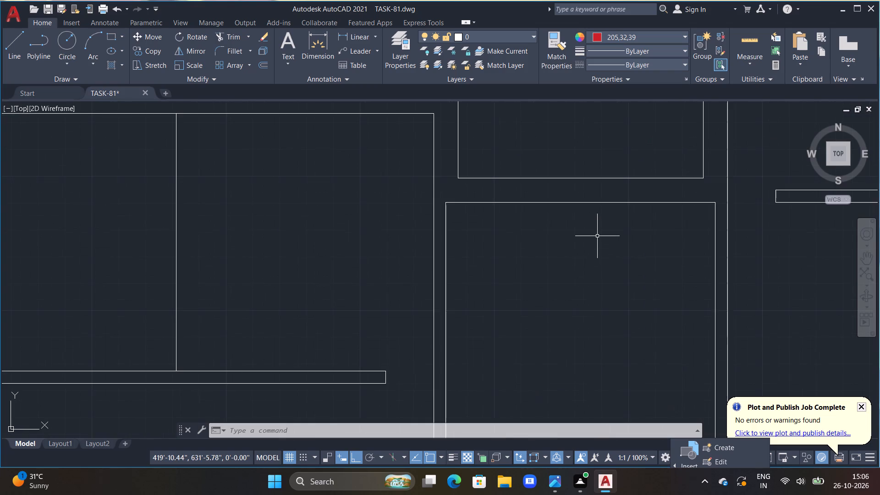
middle_drag(597, 244, 587, 296)
key(l)
key(space)
click(511, 217)
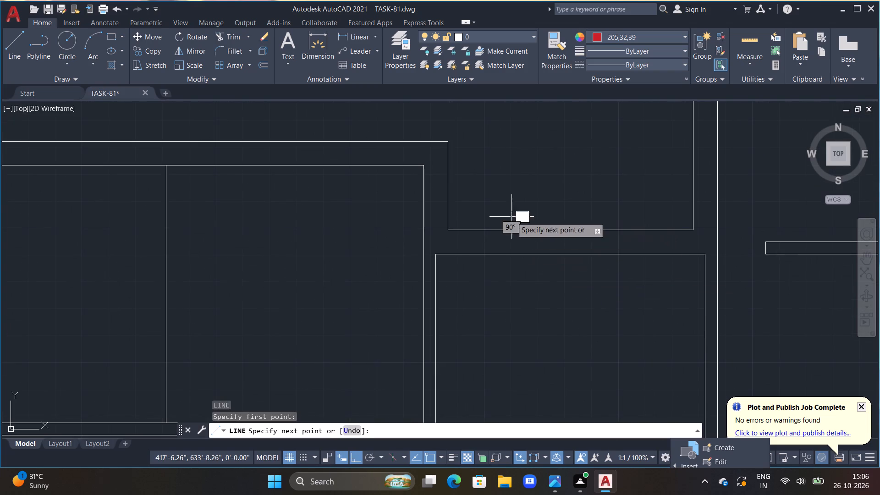
click(506, 272)
key(Escape)
Trim the red line's ends that project above and below the recessed top wall.
text(TR)
key(space)
drag(506, 264, 568, 280)
drag(512, 221, 516, 221)
key(Escape)
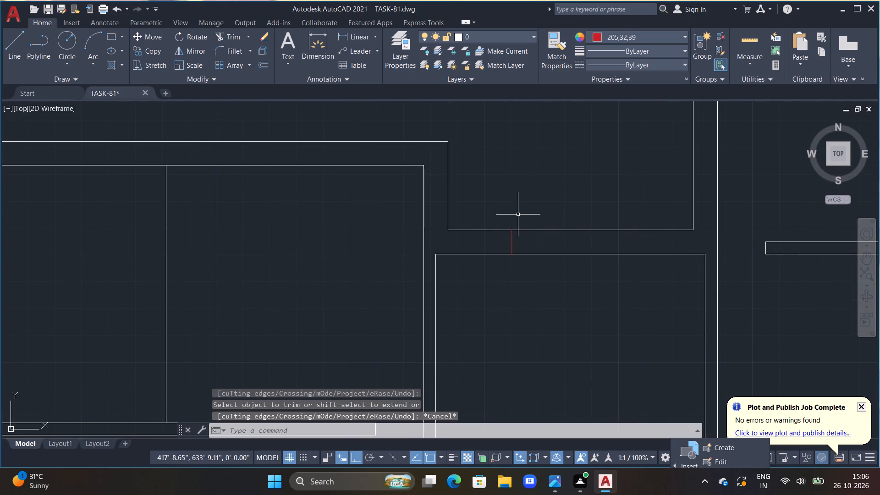
From the red line's outer end, draw lines 3' right, down to the wall's inner line, and back left to its inner end.
text(L)
key(space)
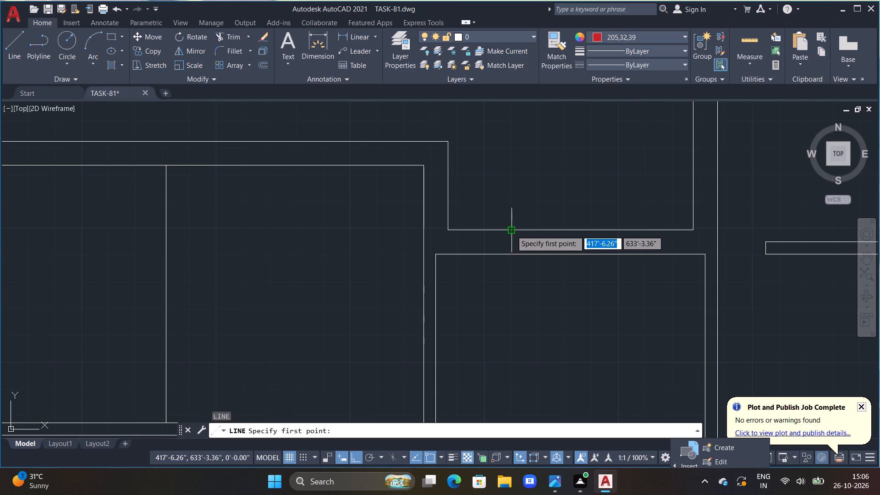
click(511, 231)
text(3')
key(Return)
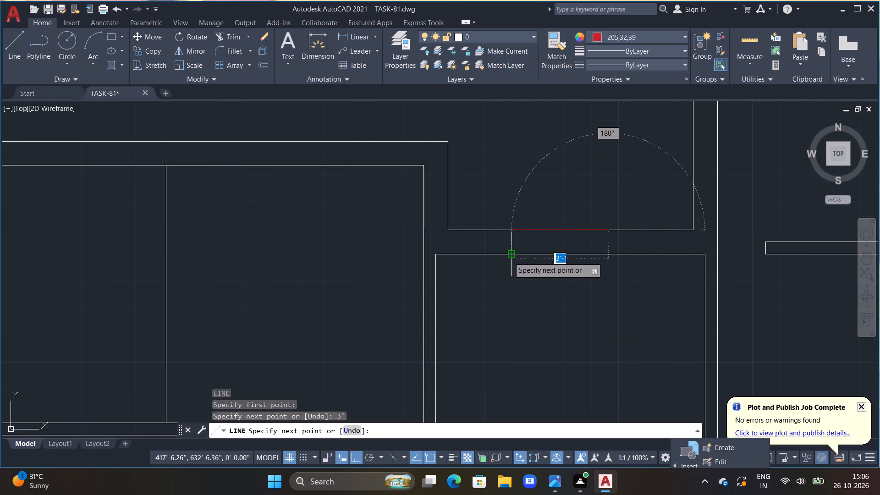
click(609, 253)
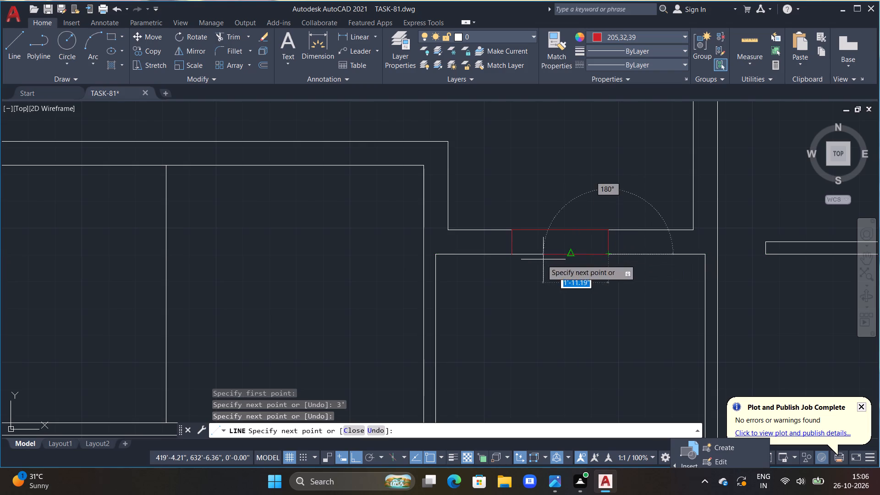
click(514, 254)
key(Escape)
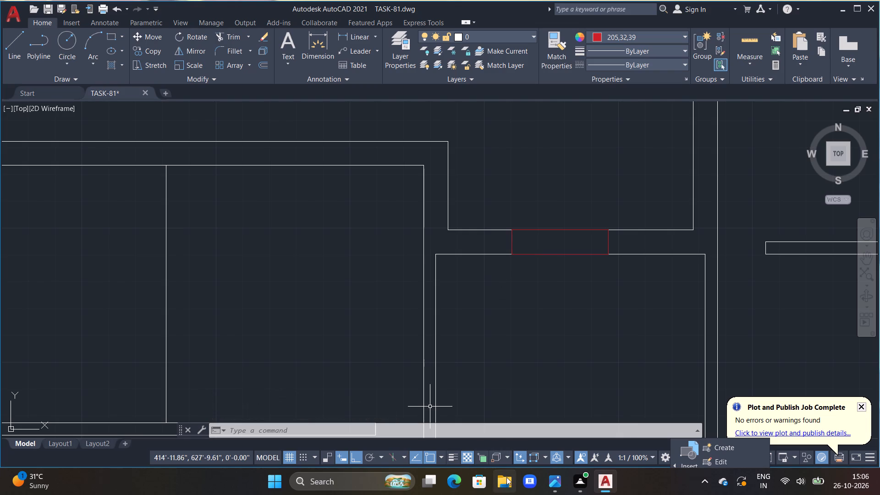
key(Escape)
Draw a vertical red line across the upper-left block's top wall, between the single-line partition and the right corner.
scroll(508, 478, down, 2)
scroll(562, 257, down, 2)
middle_drag(548, 257, 671, 239)
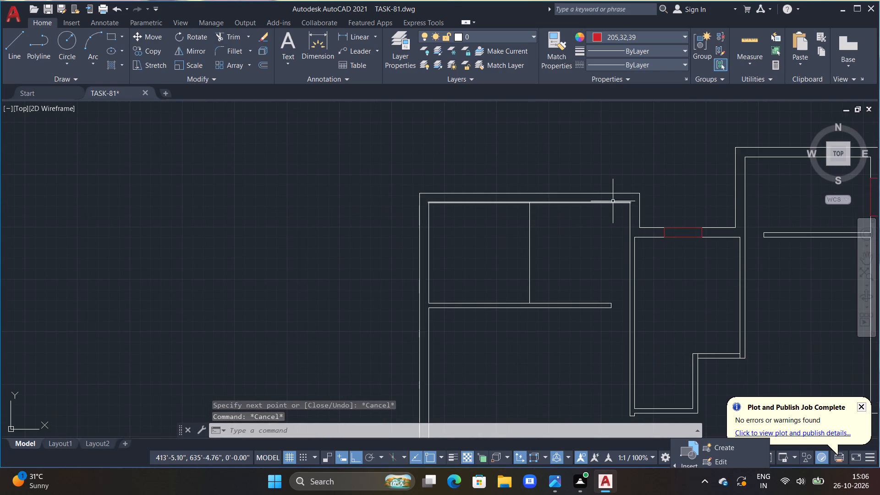
scroll(611, 202, up, 2)
middle_drag(603, 225, 599, 268)
key(Escape)
key(Escape)
scroll(555, 270, up, 1)
middle_drag(560, 273, 609, 288)
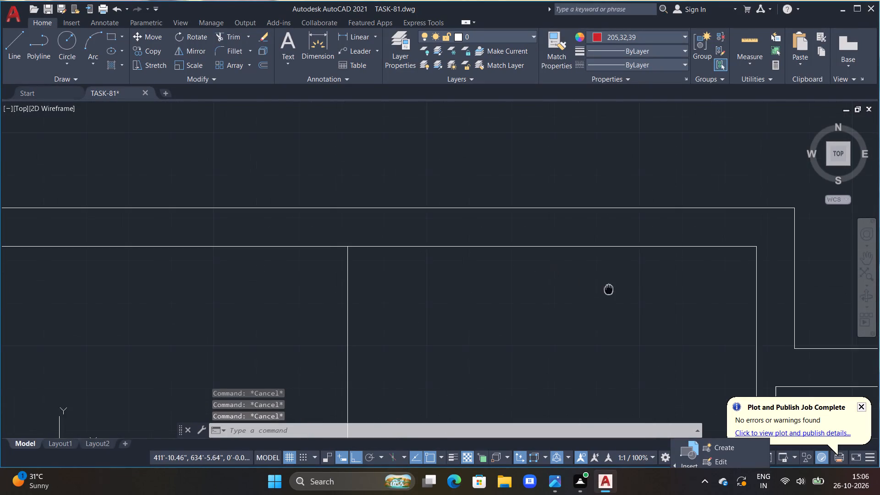
middle_drag(609, 288, 609, 288)
text(L)
key(space)
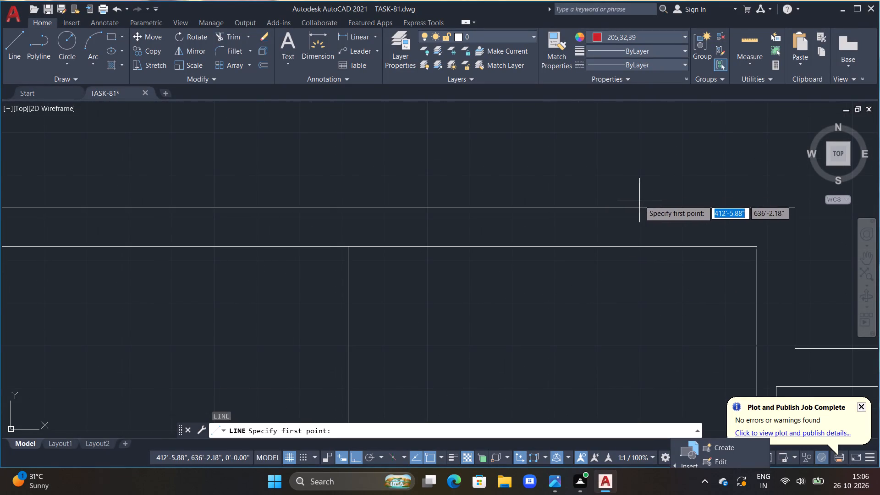
click(637, 192)
click(636, 280)
key(Escape)
Trim the red line's ends that project above and below the upper-left block's top wall.
key(t)
key(r)
key(space)
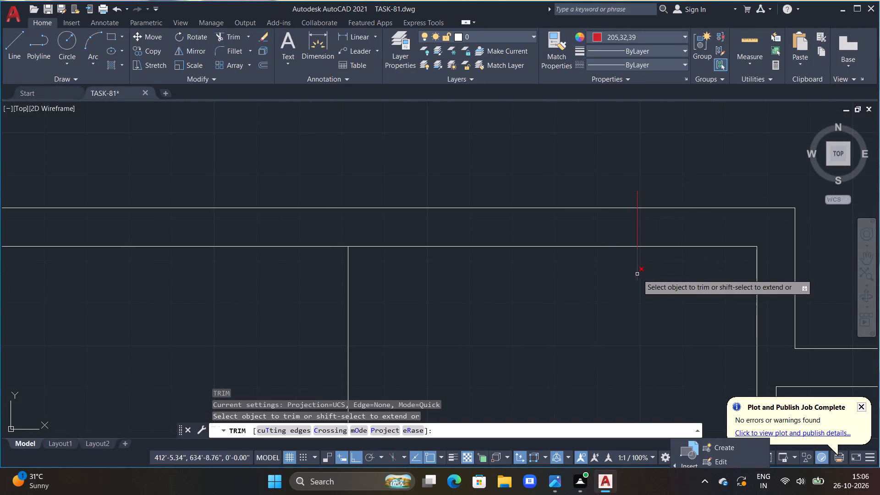
drag(654, 260, 595, 271)
double_click(638, 198)
key(Escape)
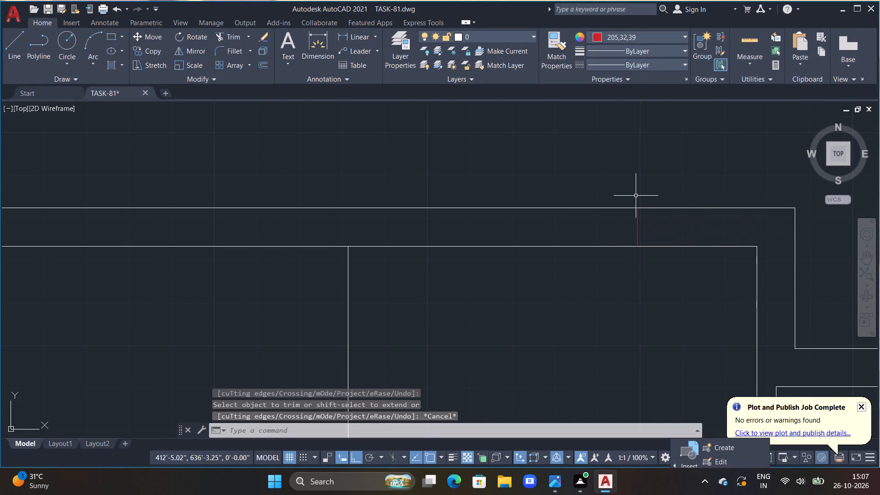
From the red line's inner end, draw lines 2' left, up to the wall's outer line, and back right to its outer end.
text(L)
key(space)
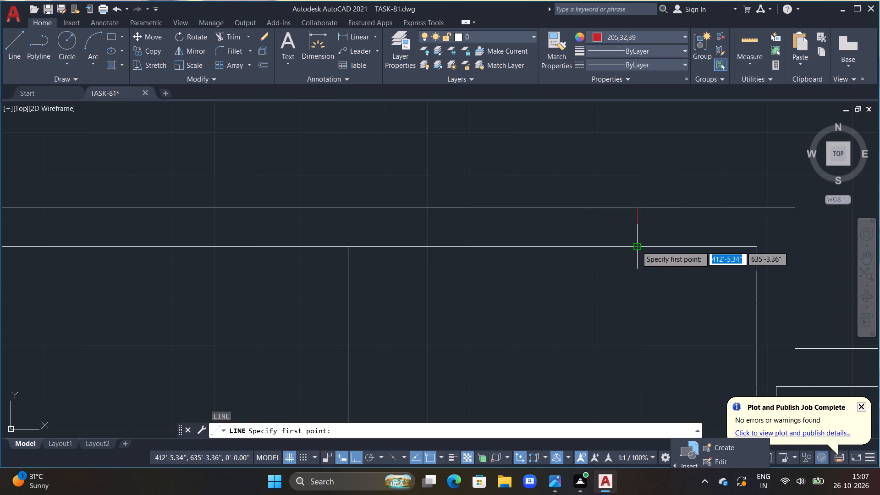
drag(637, 246, 630, 246)
text(2')
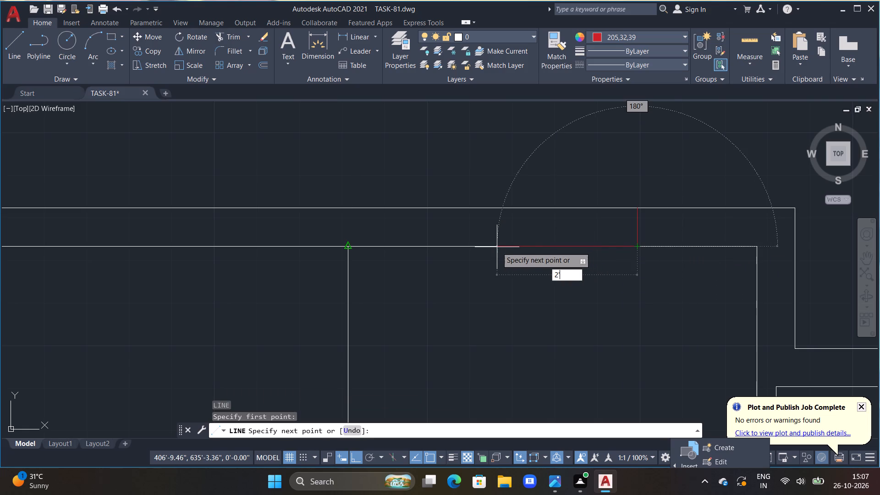
key(Return)
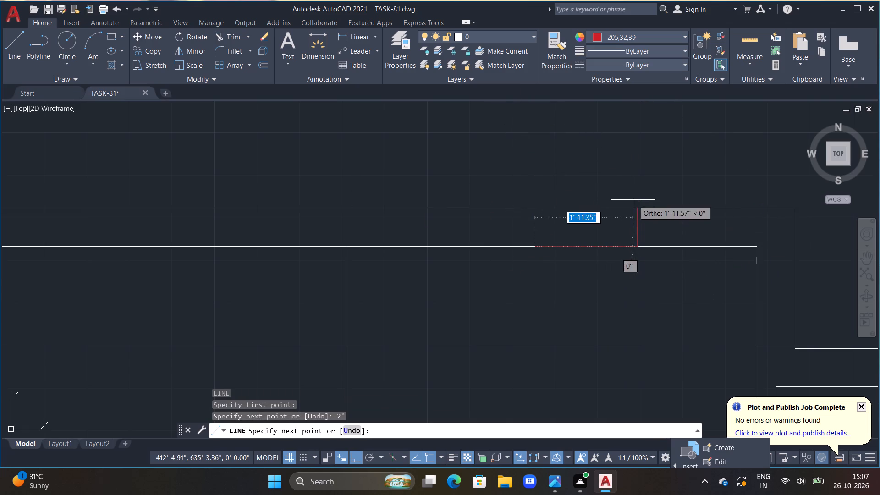
double_click(535, 209)
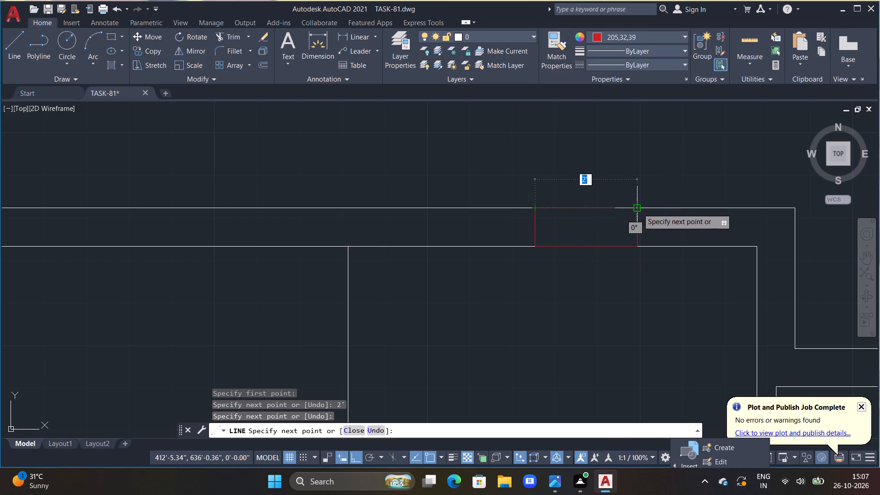
click(638, 208)
key(Escape)
Draw a horizontal red line across the left outer wall of the room below the upper-left partition, above the room's mid-height.
scroll(623, 257, down, 2)
middle_drag(620, 299, 622, 284)
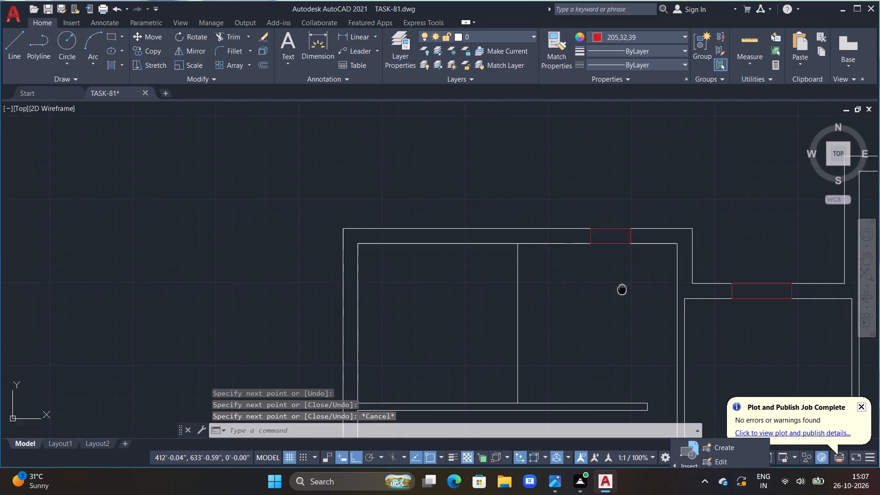
middle_drag(622, 284, 621, 254)
scroll(454, 288, down, 2)
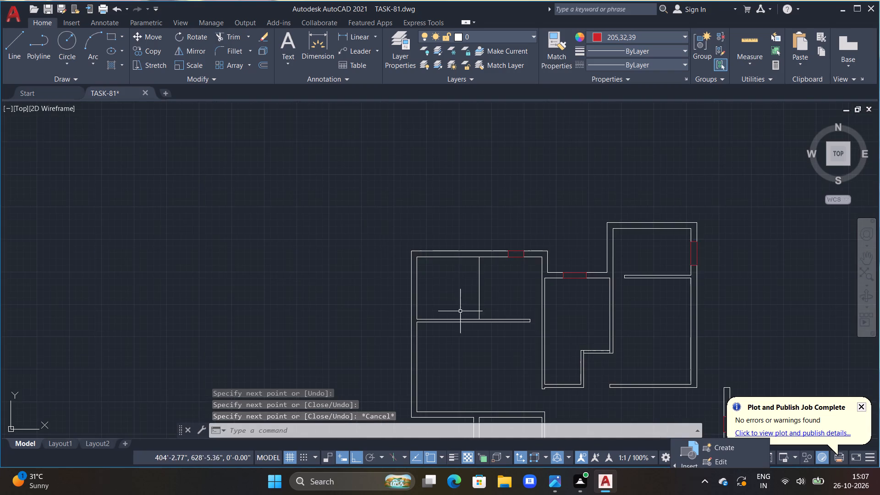
middle_drag(462, 309, 515, 219)
scroll(473, 286, up, 1)
middle_drag(474, 283, 486, 273)
scroll(511, 247, down, 1)
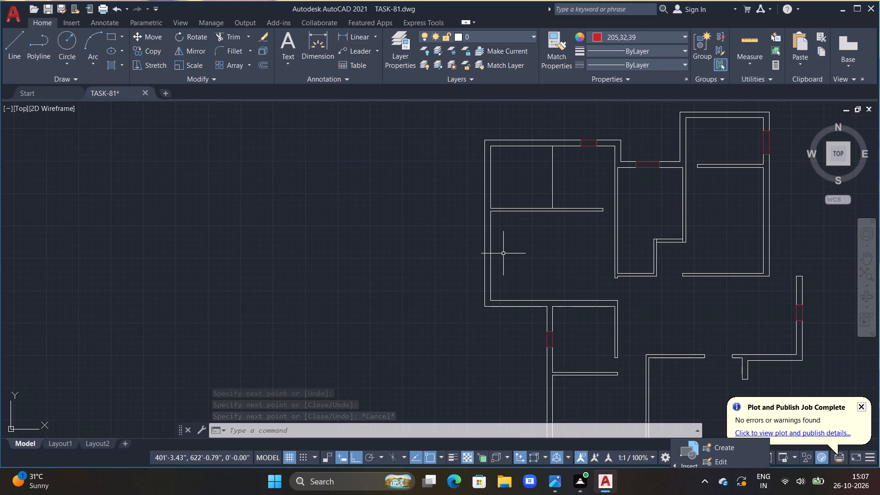
middle_drag(503, 254, 533, 261)
scroll(522, 258, up, 1)
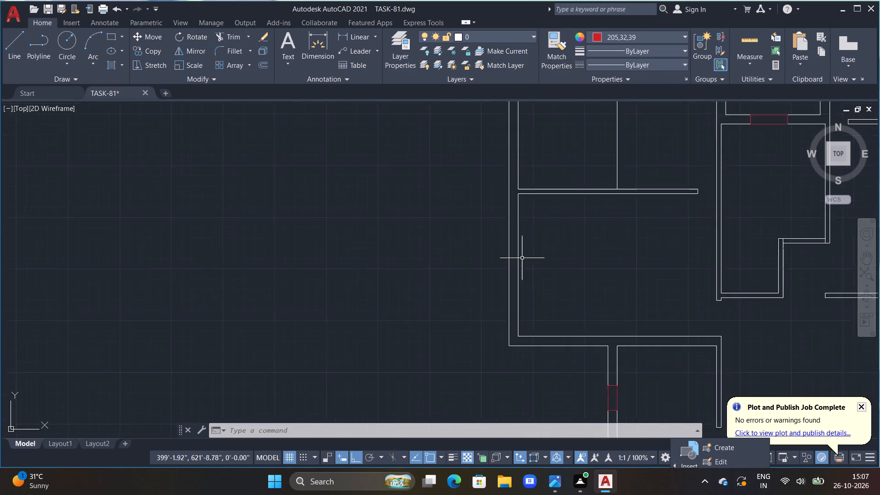
scroll(522, 258, up, 1)
key(Escape)
key(Escape)
key(Escape)
text(L)
key(space)
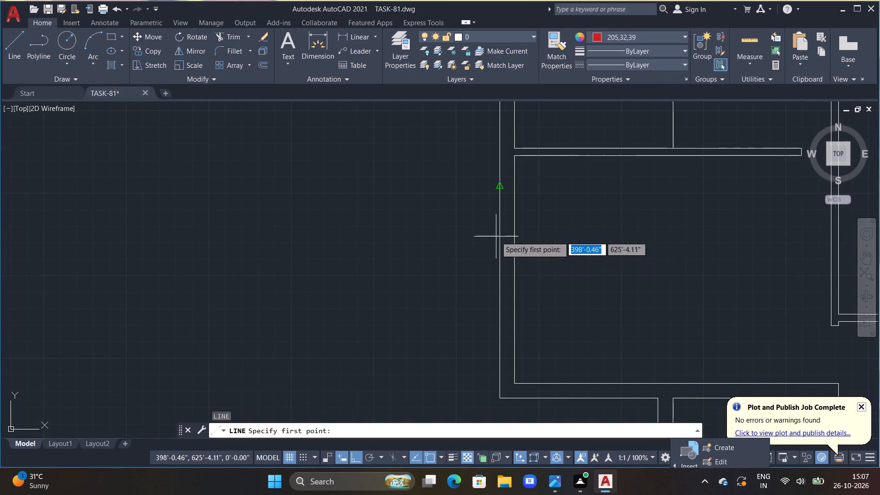
click(492, 216)
click(531, 215)
key(grave)
key(Escape)
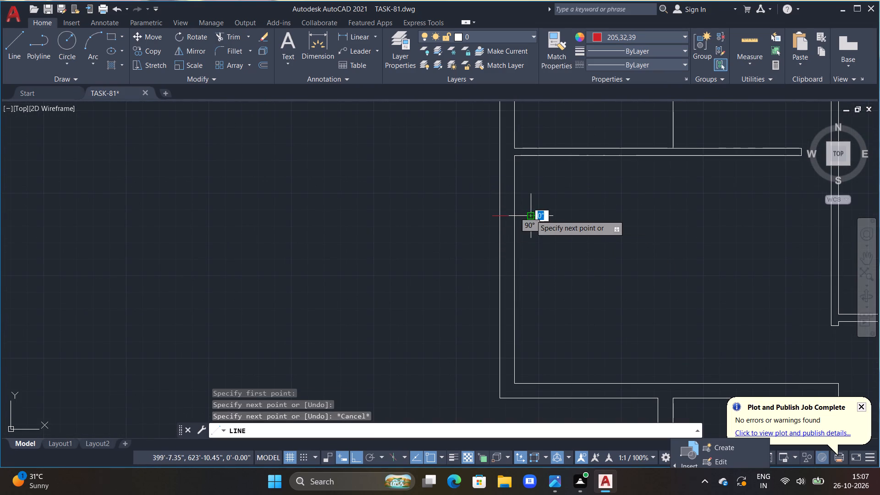
key(Escape)
key(Escape)
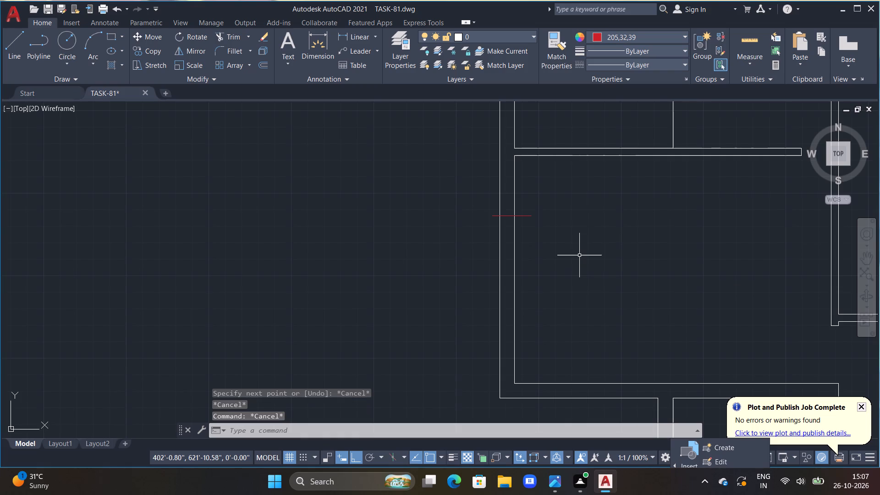
Trim the red line's ends that project on both sides of the left outer wall.
key(t)
text(R)
key(space)
drag(523, 209, 523, 238)
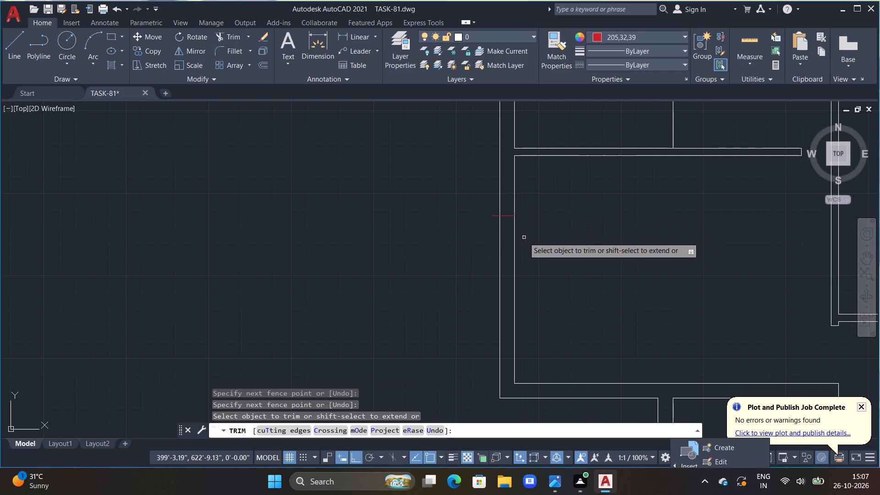
click(491, 217)
key(Escape)
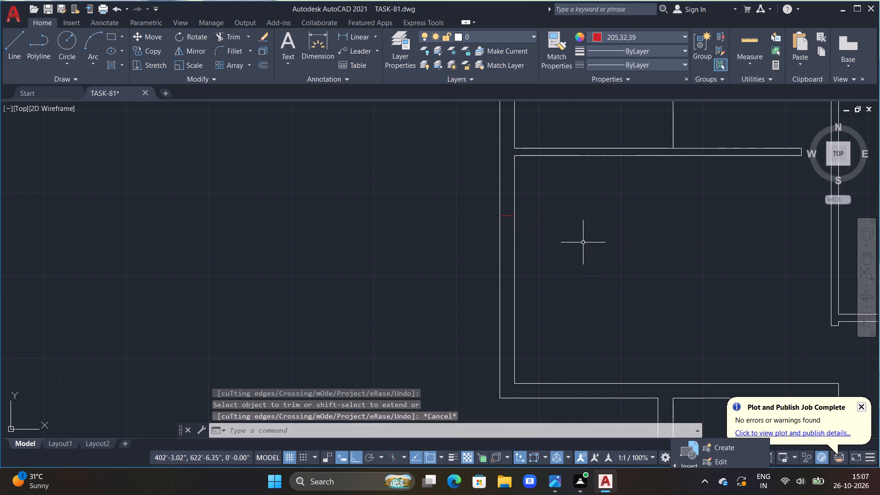
From the red line's outer end, draw lines 4' down, across to the wall's inner line, and back up to its inner end.
text(L)
key(space)
double_click(501, 219)
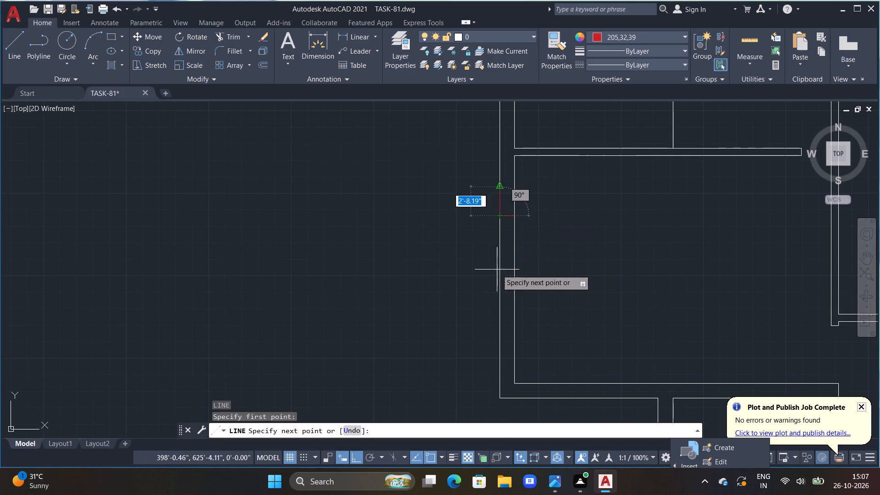
text(4')
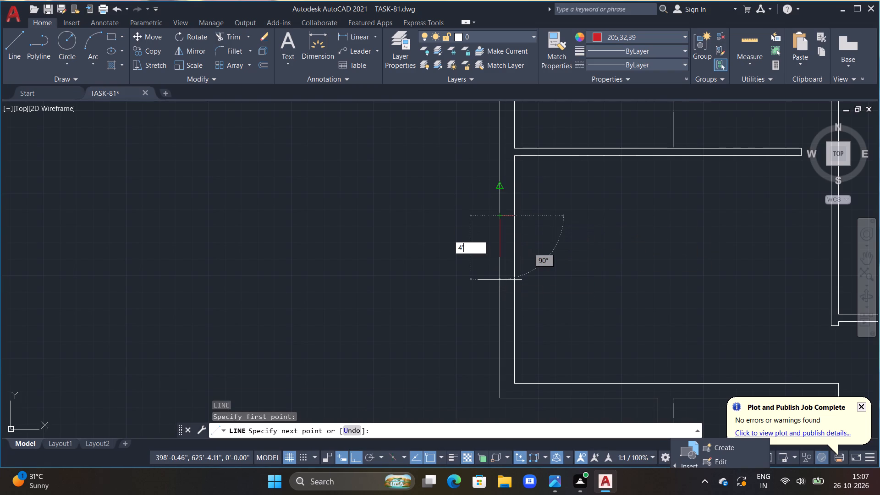
key(Return)
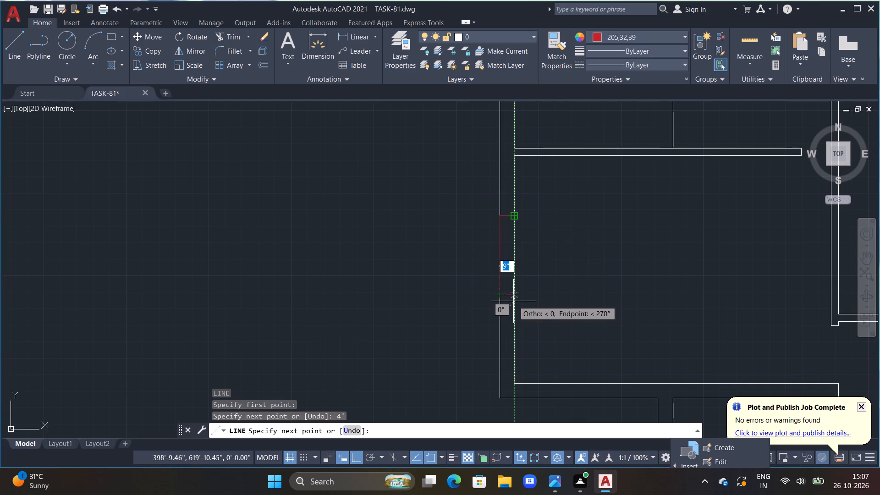
click(517, 297)
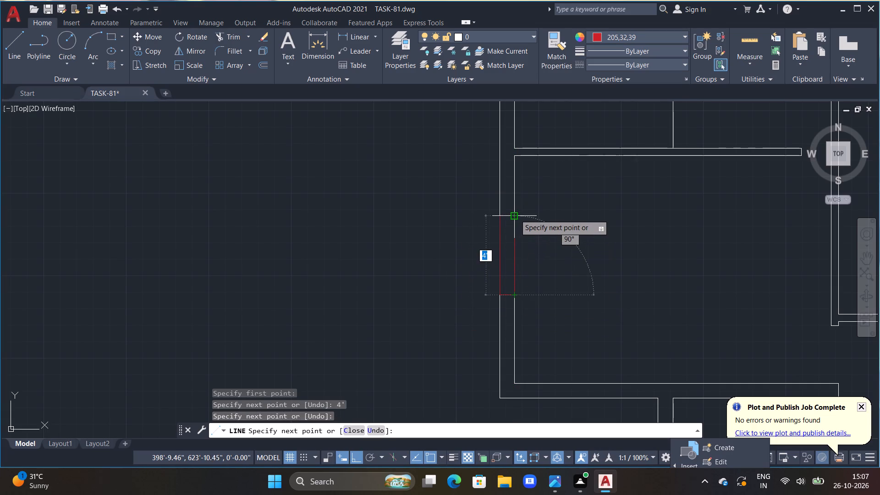
double_click(515, 214)
key(Escape)
Offset the outer line of the 2' window in the upper-left block's top wall inward by 3", and repeat from the new line.
scroll(545, 243, down, 3)
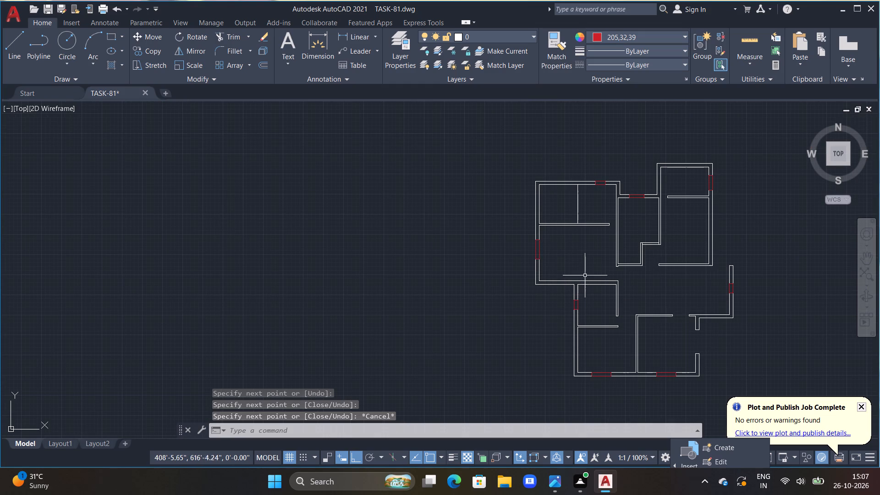
middle_drag(511, 253, 501, 251)
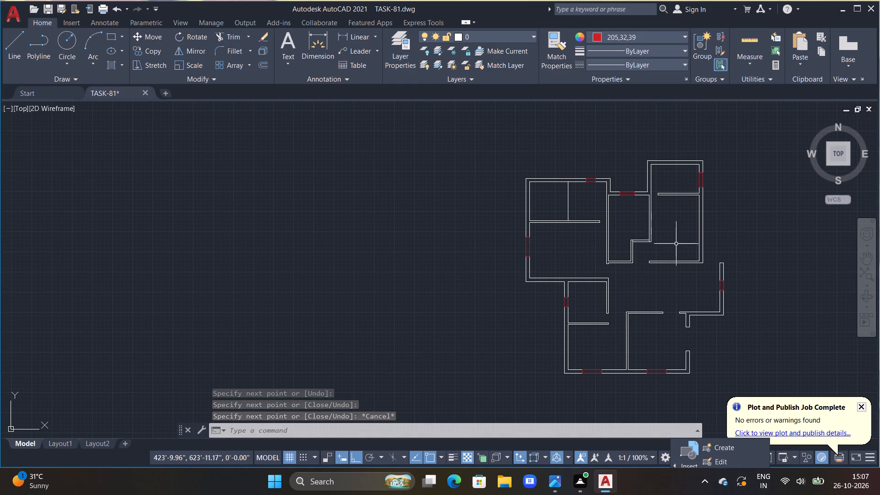
middle_drag(688, 227, 692, 209)
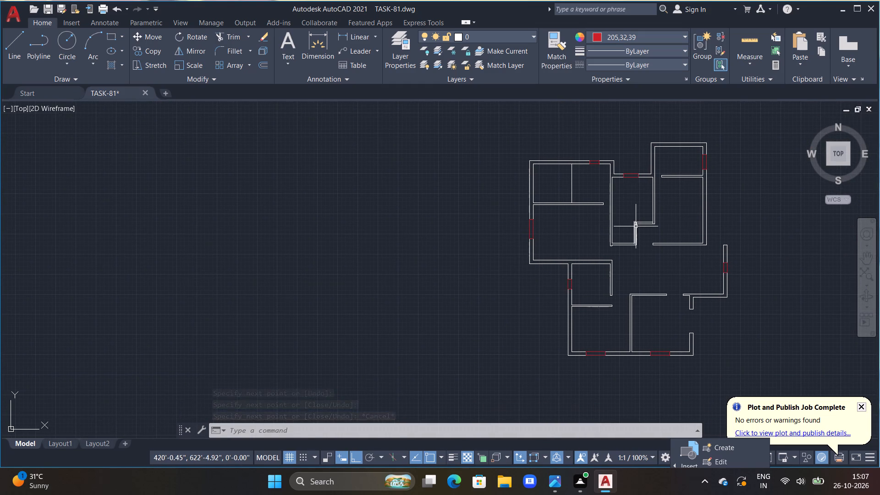
scroll(600, 197, up, 1)
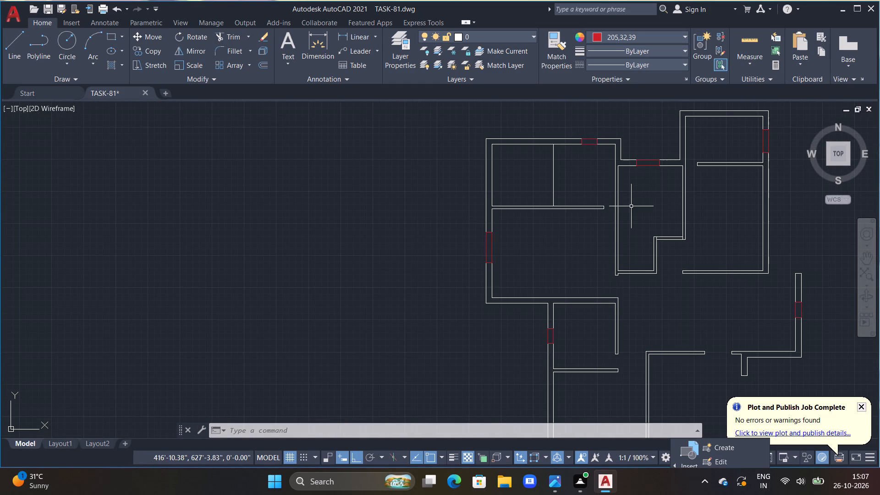
scroll(631, 207, down, 1)
scroll(627, 198, up, 2)
middle_drag(632, 209, 616, 267)
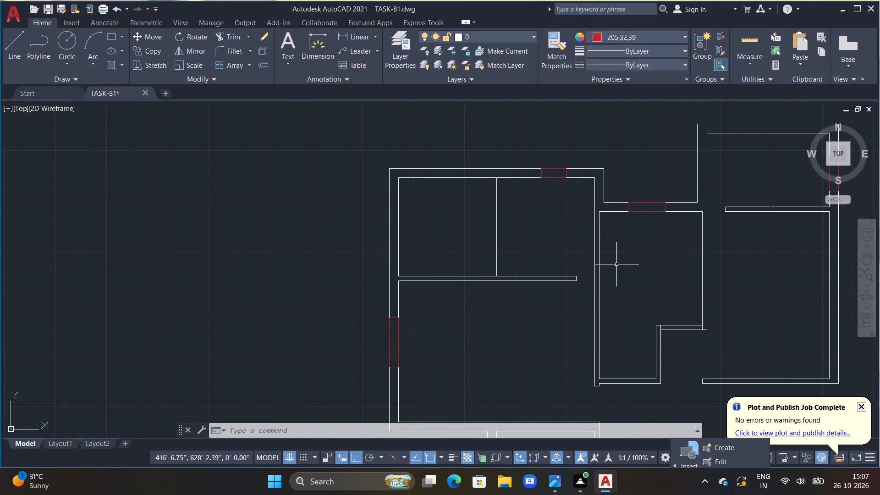
scroll(642, 248, down, 1)
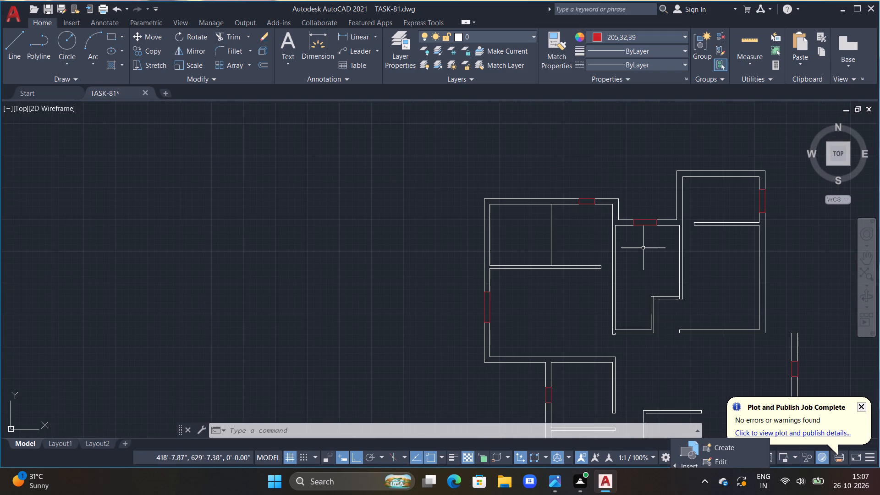
text(OFF 3")
key(Return)
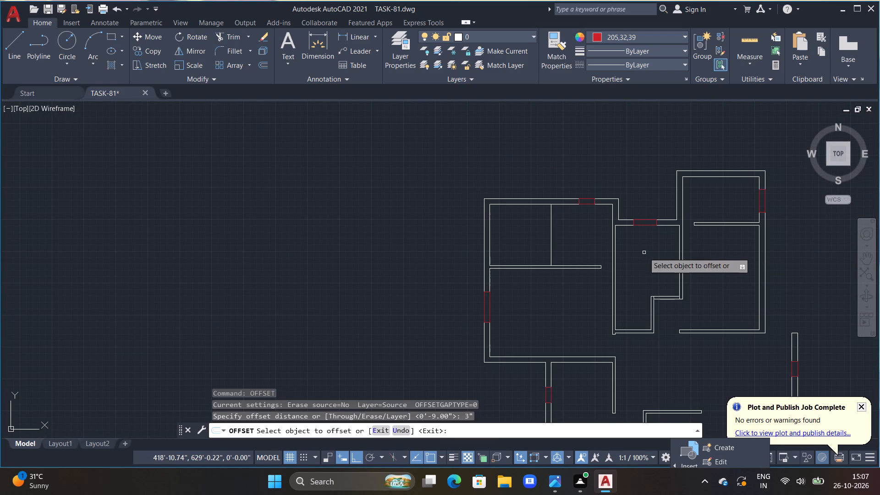
scroll(595, 232, up, 3)
middle_drag(558, 240, 412, 328)
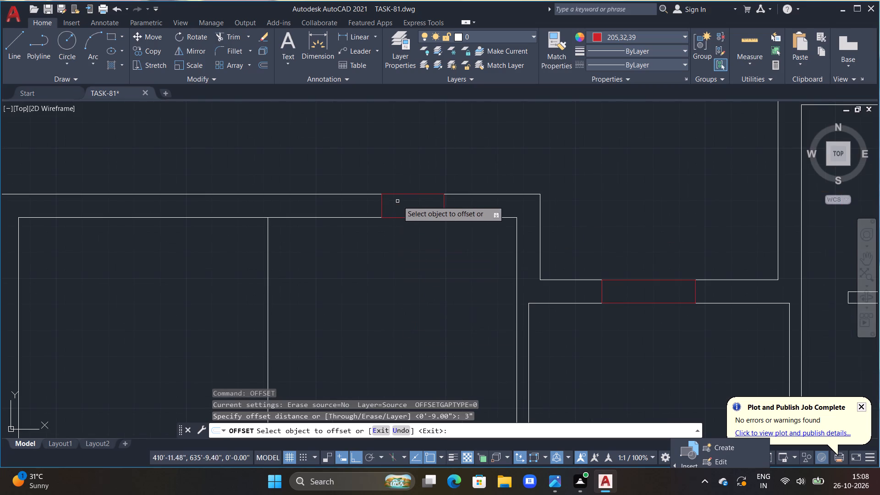
click(401, 195)
click(403, 218)
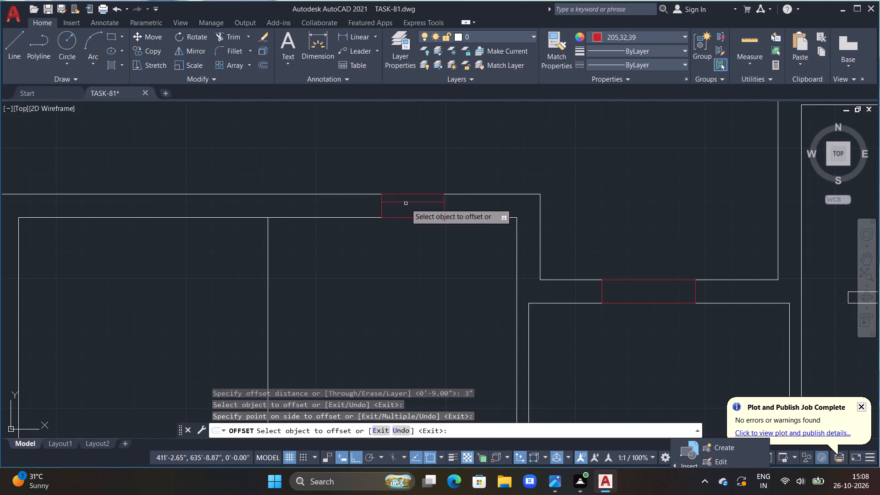
click(406, 203)
click(405, 225)
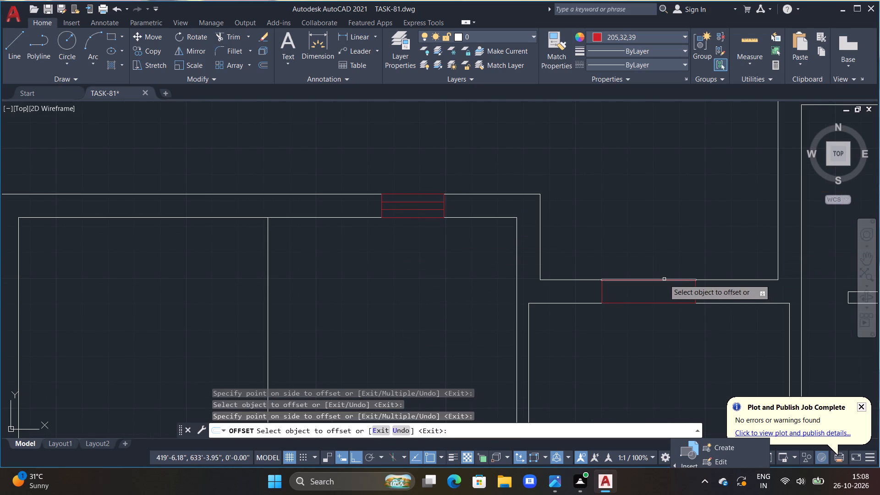
Add two 3" offset lines inside the 3' window in the recessed top wall of the middle room.
click(664, 279)
double_click(655, 310)
click(651, 287)
drag(651, 287, 651, 292)
double_click(644, 331)
Add two 3" offset lines inside the 3' window in the upper-right room's right outer wall.
scroll(717, 298, down, 2)
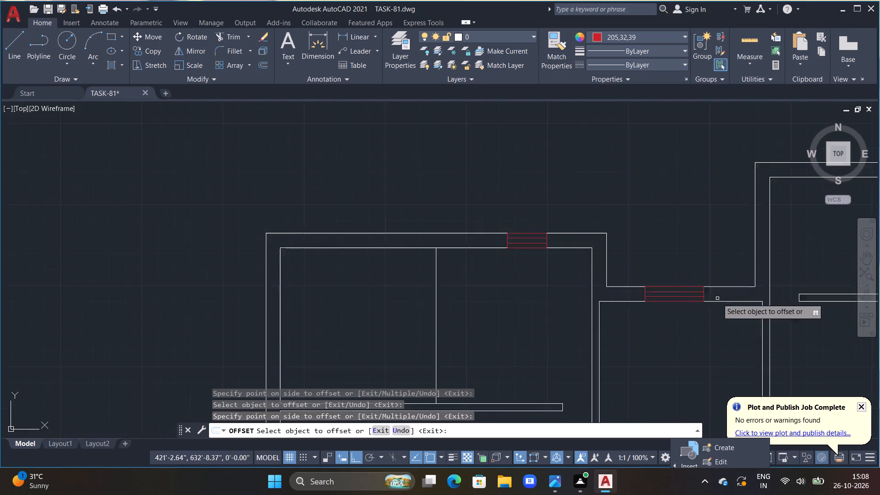
middle_drag(759, 284, 390, 323)
scroll(484, 298, up, 4)
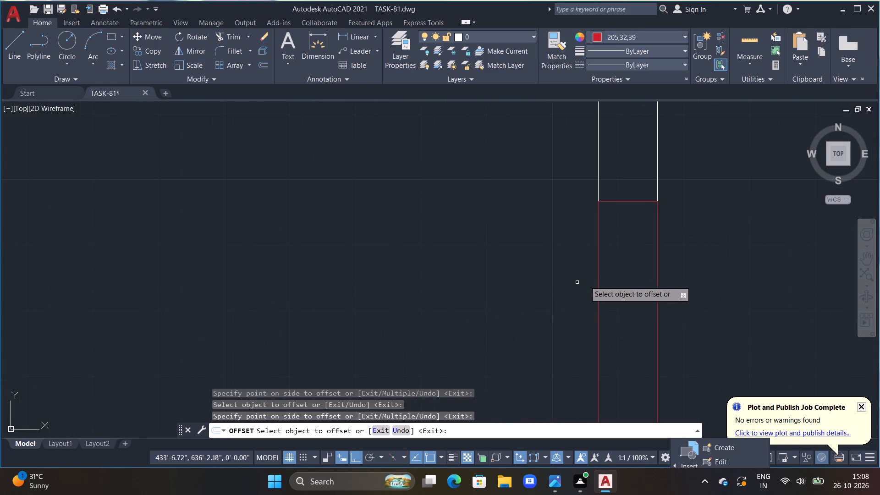
click(599, 262)
click(607, 264)
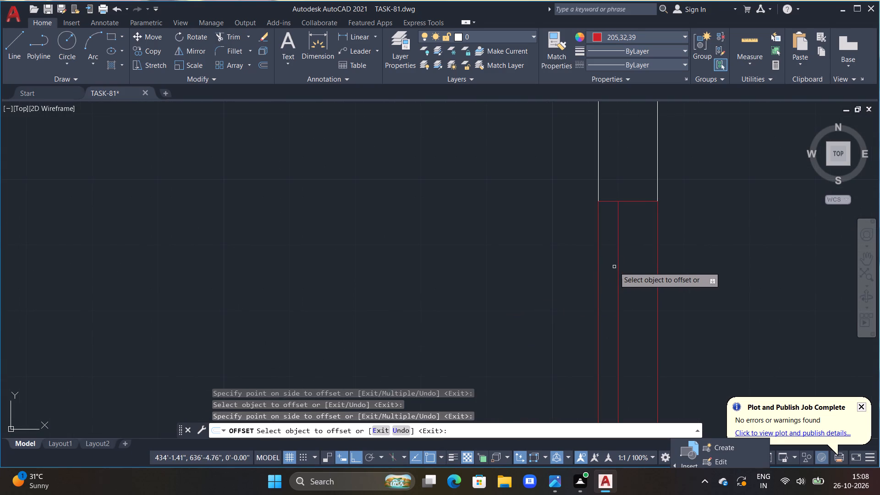
click(618, 269)
click(646, 280)
Add two 3" offset lines inside the 4' window in the left outer wall below the upper-left partition.
scroll(701, 289, down, 5)
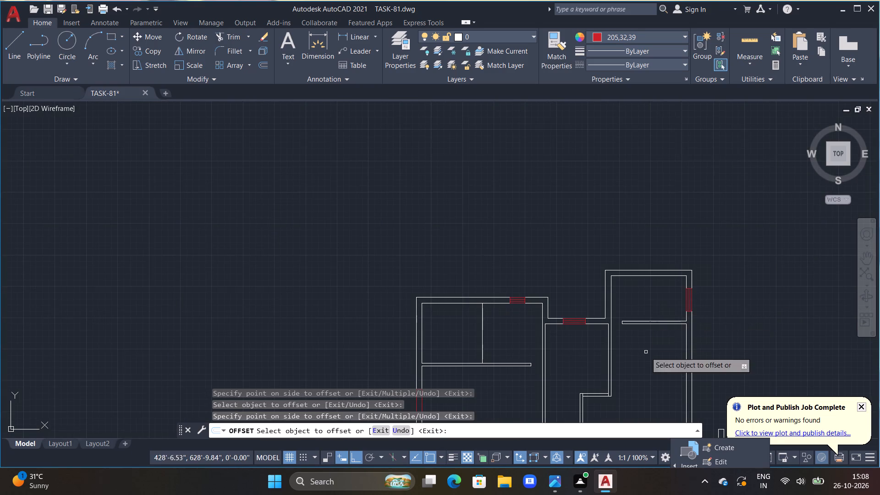
middle_drag(647, 350, 677, 230)
scroll(390, 297, up, 1)
scroll(522, 294, up, 2)
scroll(441, 272, up, 2)
scroll(419, 275, down, 1)
click(417, 275)
click(399, 277)
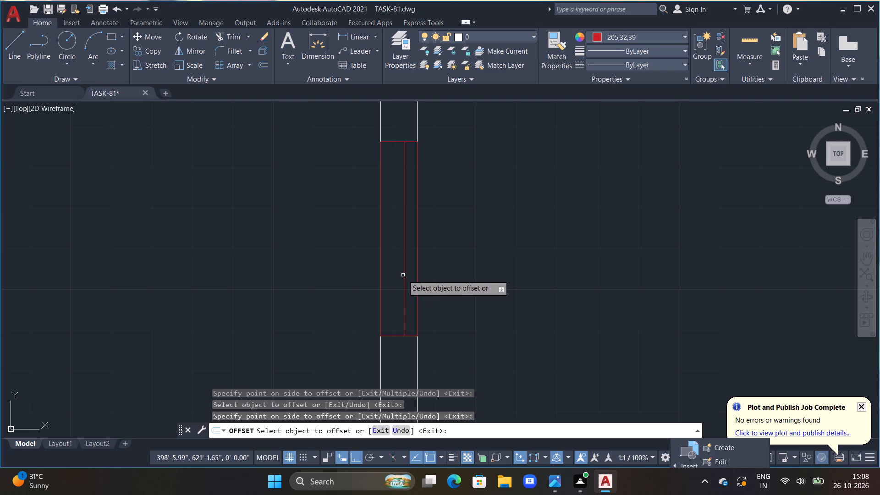
drag(404, 275, 366, 275)
drag(346, 275, 341, 277)
Add two 3" offset lines inside the 2' window in the left wall of the small lower-left room.
scroll(626, 239, down, 2)
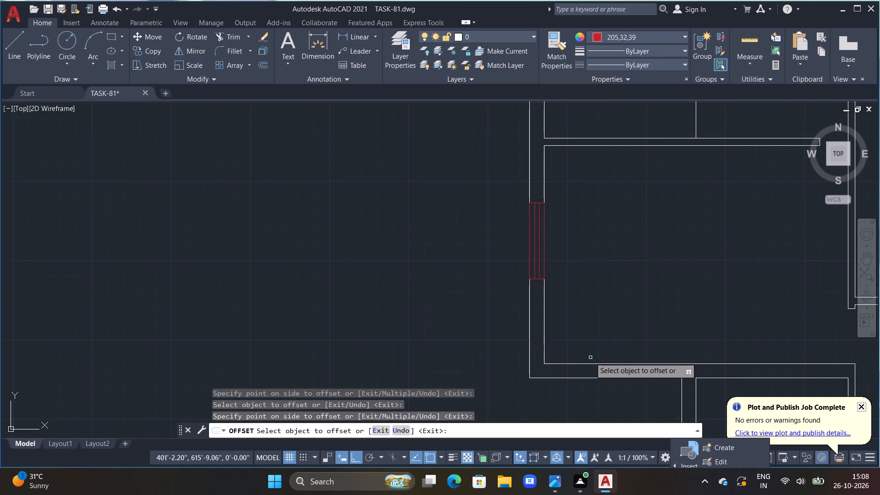
middle_drag(593, 356, 495, 191)
scroll(601, 289, up, 2)
middle_drag(603, 288, 614, 212)
scroll(600, 220, up, 1)
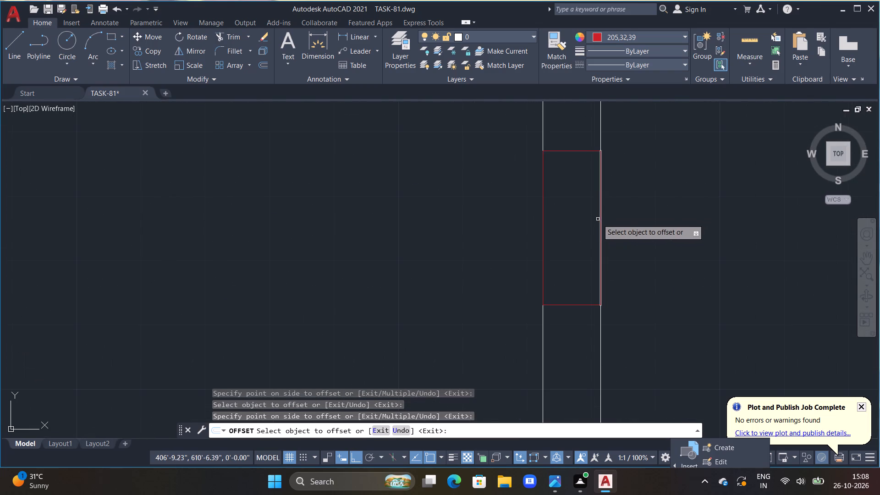
drag(600, 220, 587, 224)
click(559, 228)
drag(560, 229, 566, 230)
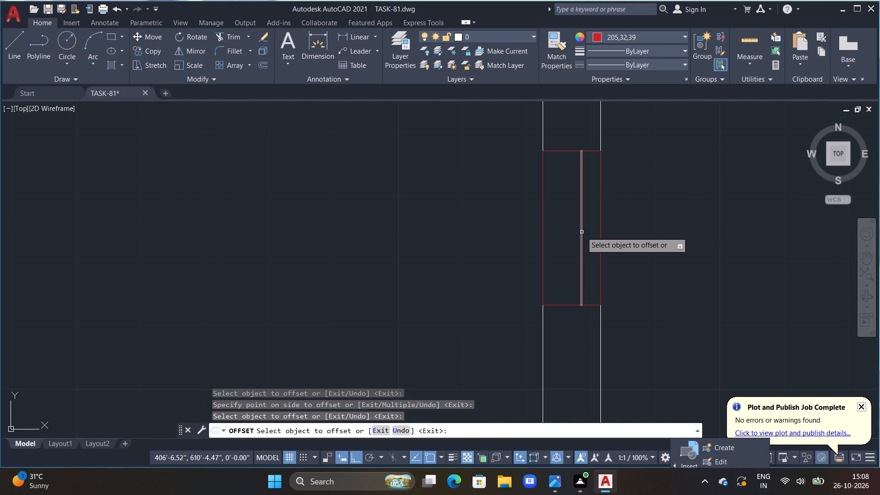
click(582, 232)
click(538, 236)
Add two 3" offset lines inside the 2' window in the far-right outer wall.
scroll(725, 211, down, 2)
scroll(756, 286, down, 2)
middle_drag(750, 278, 408, 227)
scroll(510, 242, down, 1)
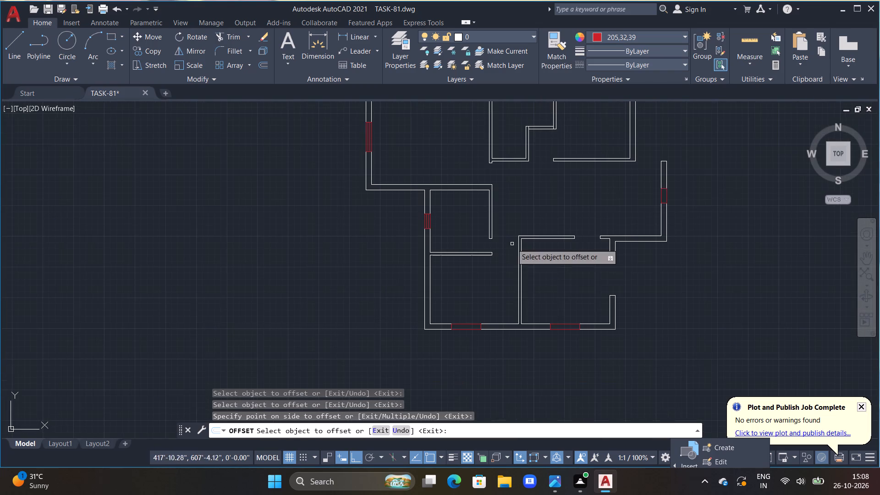
scroll(669, 200, up, 5)
middle_drag(676, 215, 728, 335)
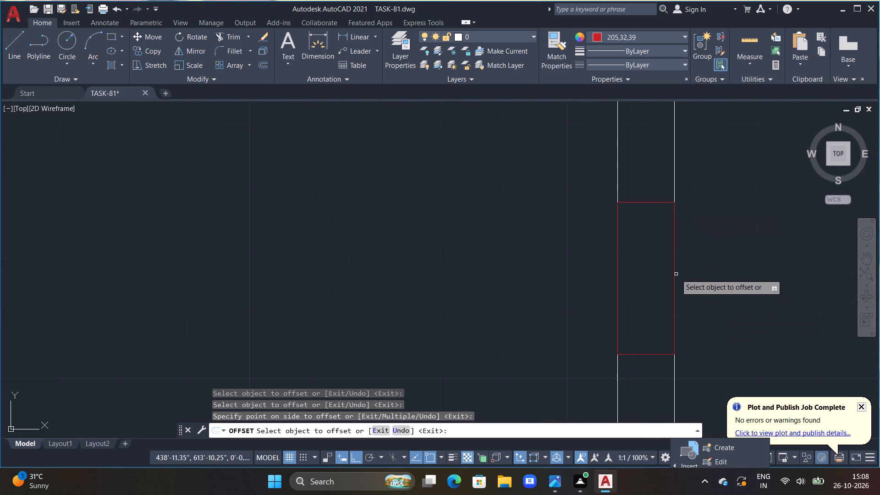
drag(617, 226, 627, 226)
click(650, 229)
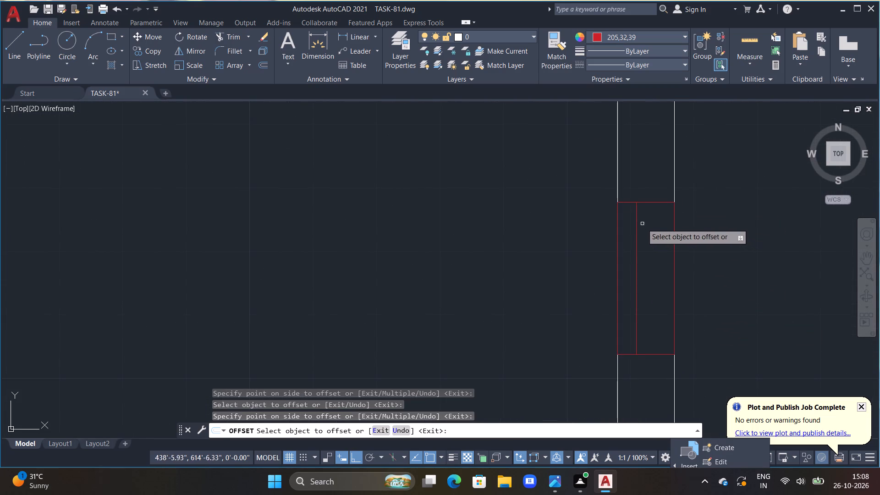
drag(635, 218, 666, 223)
click(667, 223)
Add two 3" offset lines inside the 4' window in the lower-left room's bottom wall.
scroll(715, 263, down, 2)
scroll(635, 308, down, 1)
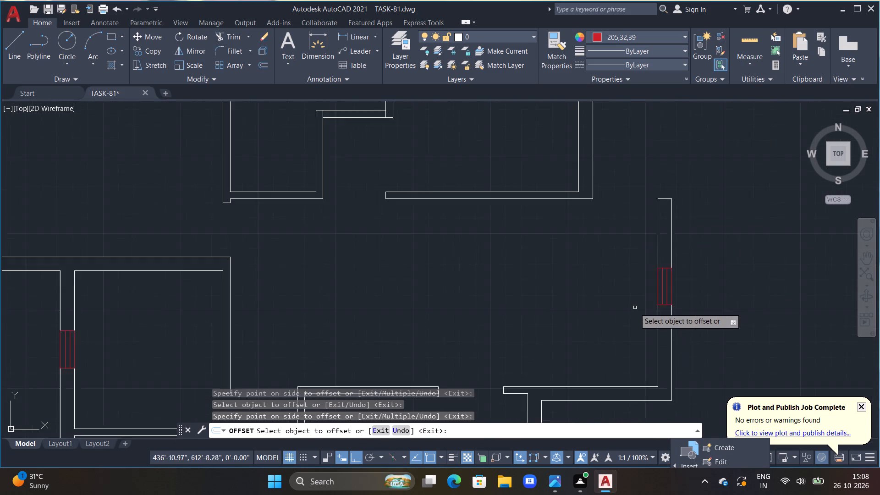
scroll(635, 308, down, 1)
middle_drag(605, 325, 683, 184)
middle_drag(566, 335, 597, 219)
scroll(545, 238, up, 2)
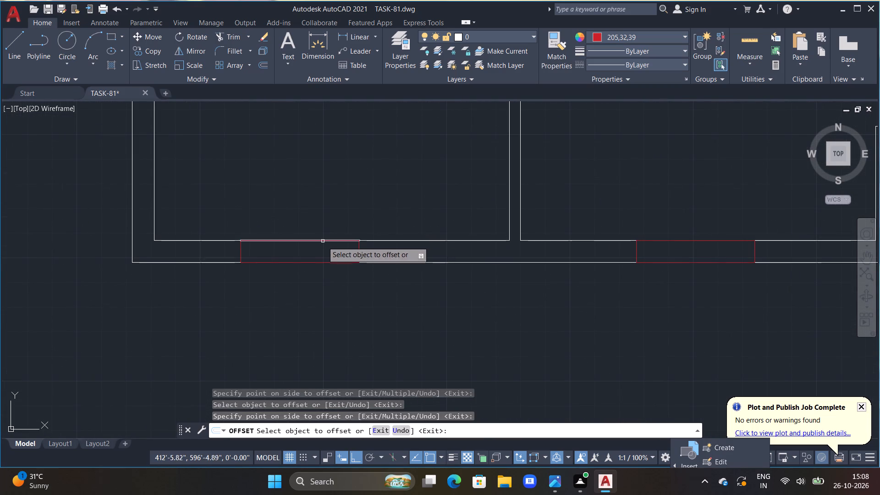
click(322, 241)
drag(322, 241, 322, 246)
click(326, 265)
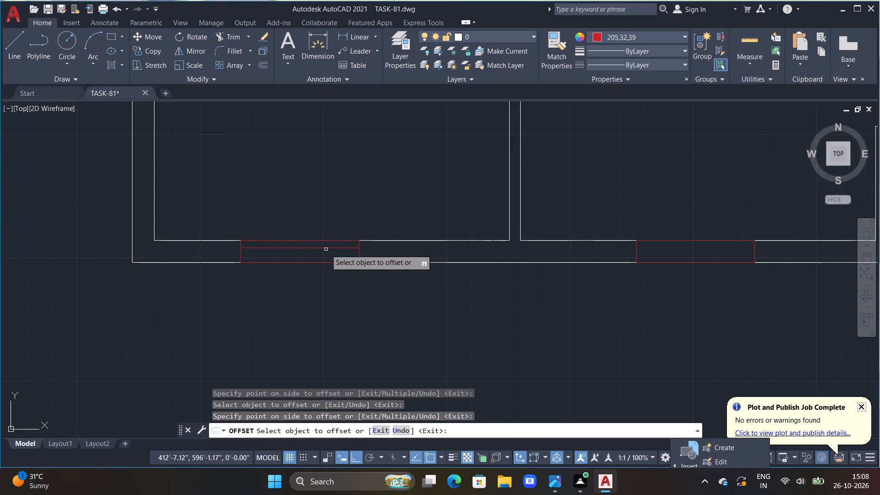
drag(326, 247, 325, 259)
click(320, 294)
Add two 3" offset lines inside the 4' window in the lower-right room's bottom wall and finish offsetting.
middle_drag(786, 266, 664, 264)
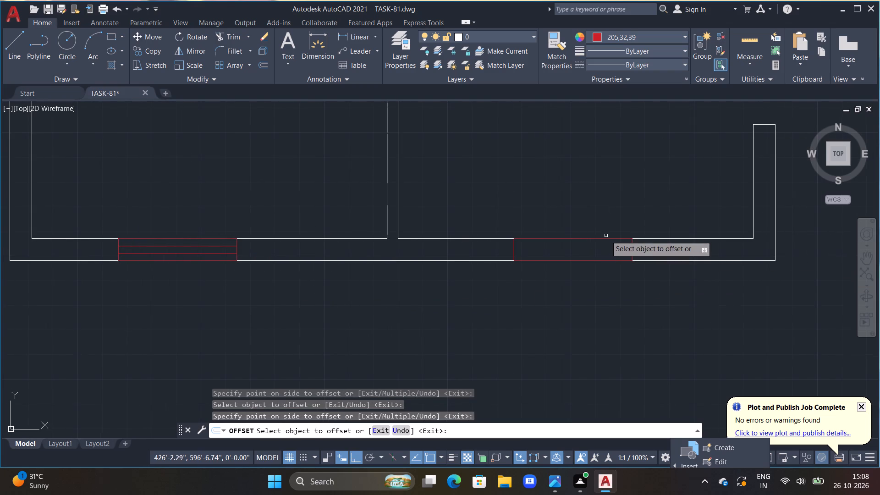
click(605, 238)
double_click(607, 274)
click(609, 246)
drag(609, 246, 609, 253)
double_click(599, 310)
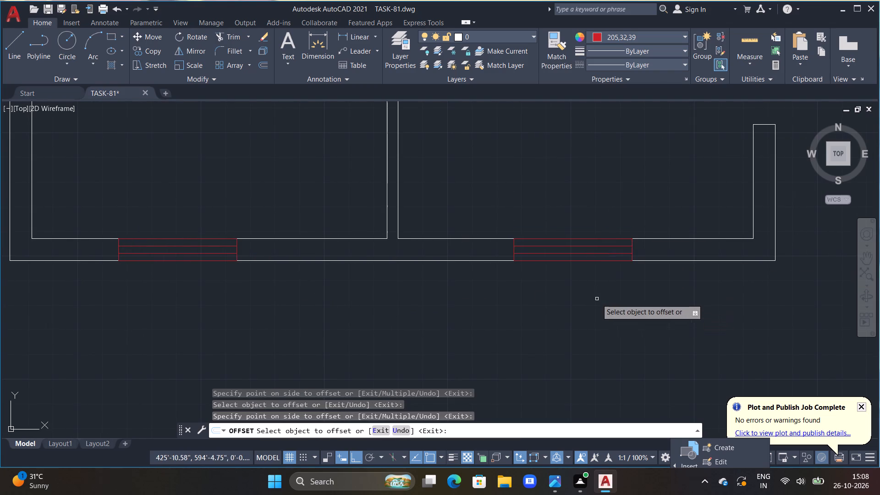
scroll(597, 299, down, 3)
scroll(576, 245, down, 2)
middle_drag(570, 207, 575, 247)
key(Escape)
key(Escape)
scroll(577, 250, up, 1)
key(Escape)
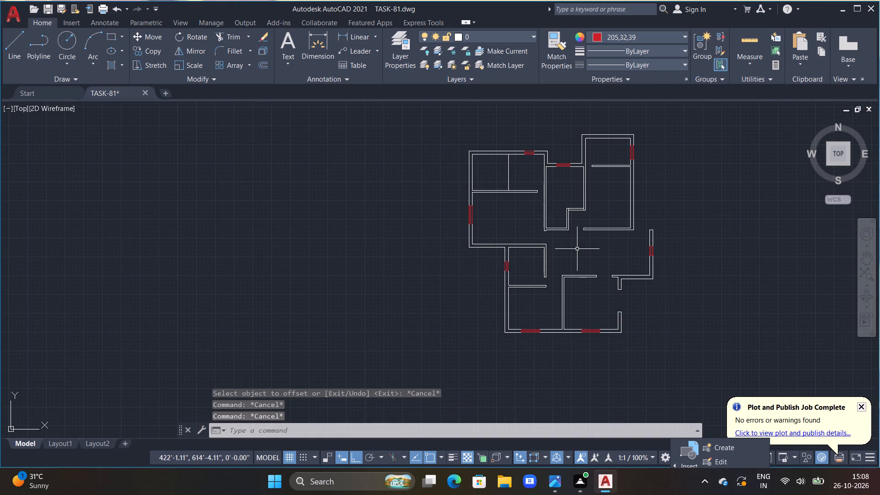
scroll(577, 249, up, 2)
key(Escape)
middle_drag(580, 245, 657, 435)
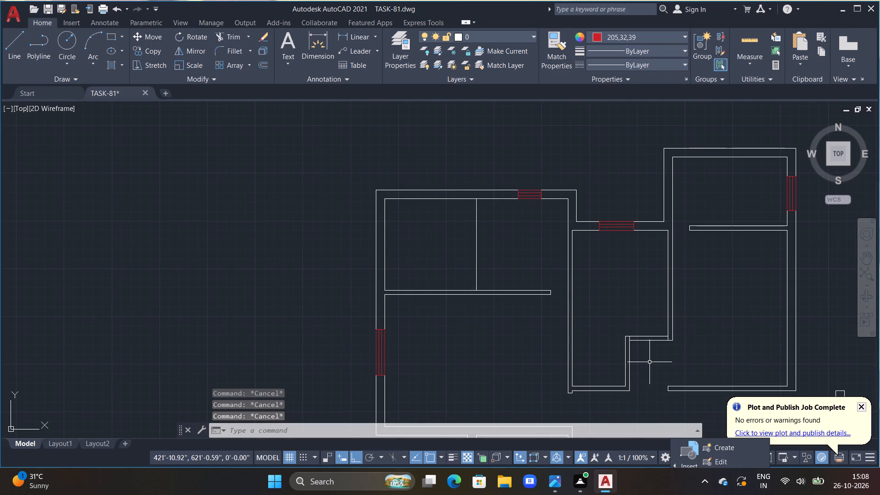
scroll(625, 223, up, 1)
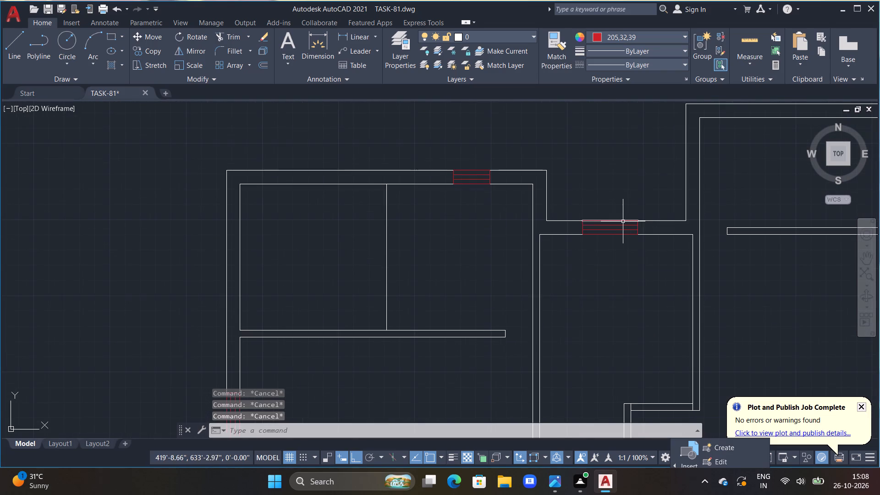
Draw a red 6" line leftward along the outer wall face from the upper-left corner of the recessed wall's 3' window.
middle_drag(554, 240, 396, 340)
middle_drag(461, 265, 477, 233)
scroll(461, 265, up, 2)
key(Escape)
key(Escape)
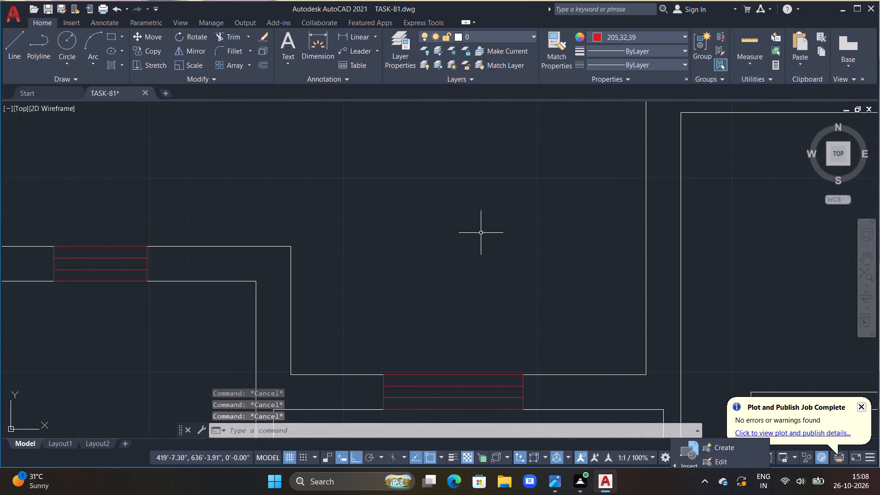
middle_drag(486, 231, 537, 179)
key(Escape)
key(Escape)
middle_drag(478, 349, 515, 332)
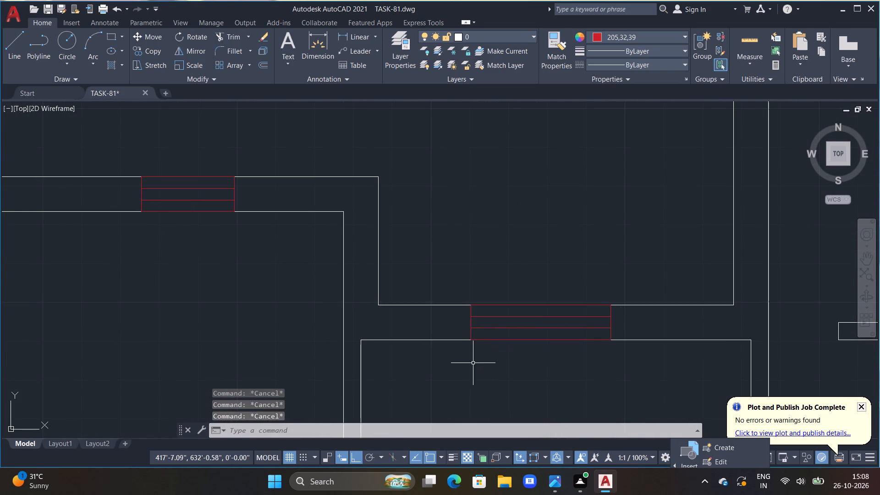
text(L)
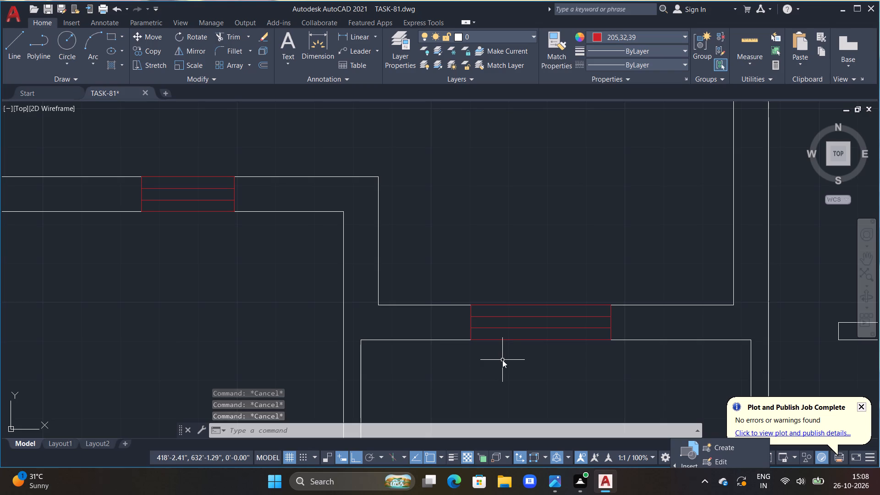
key(space)
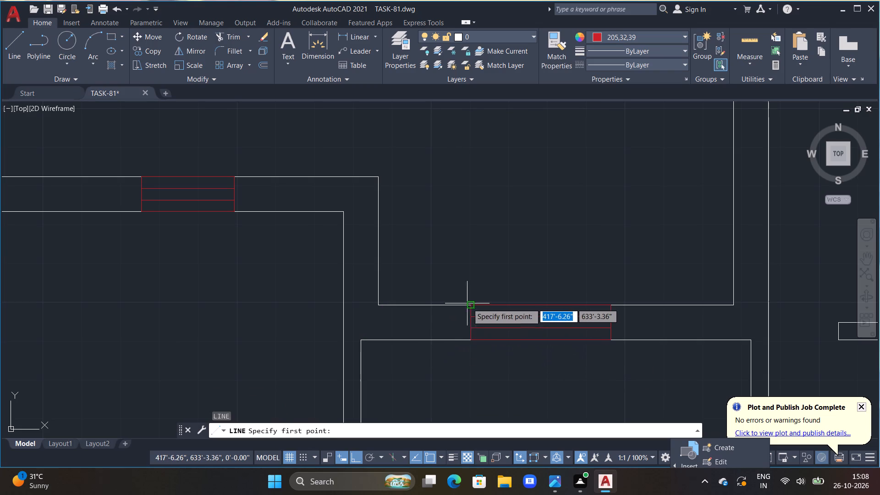
click(469, 306)
text(6")
key(Return)
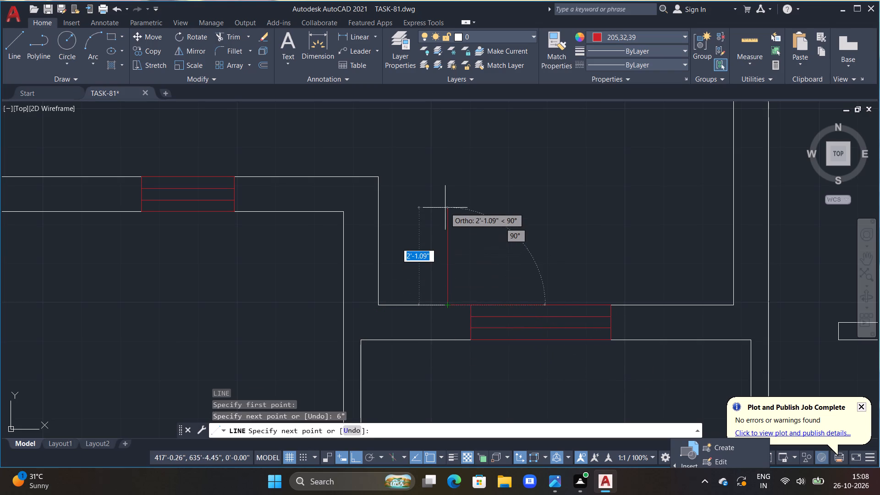
key(Escape)
key(Escape)
key(Escape)
key(Escape)
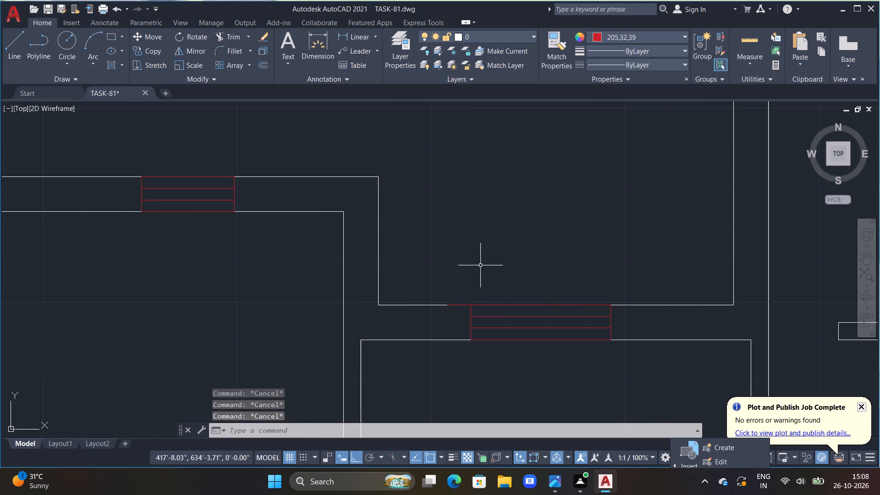
key(Escape)
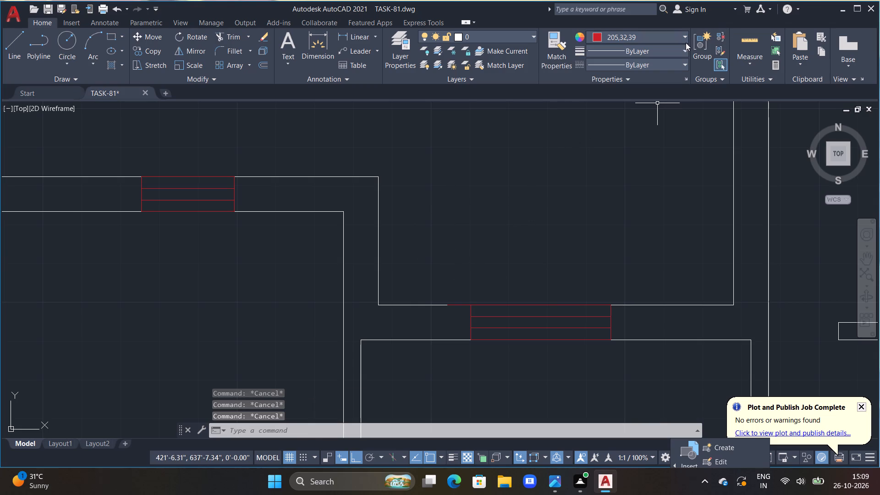
Set the current object colour back to ByLayer.
click(677, 34)
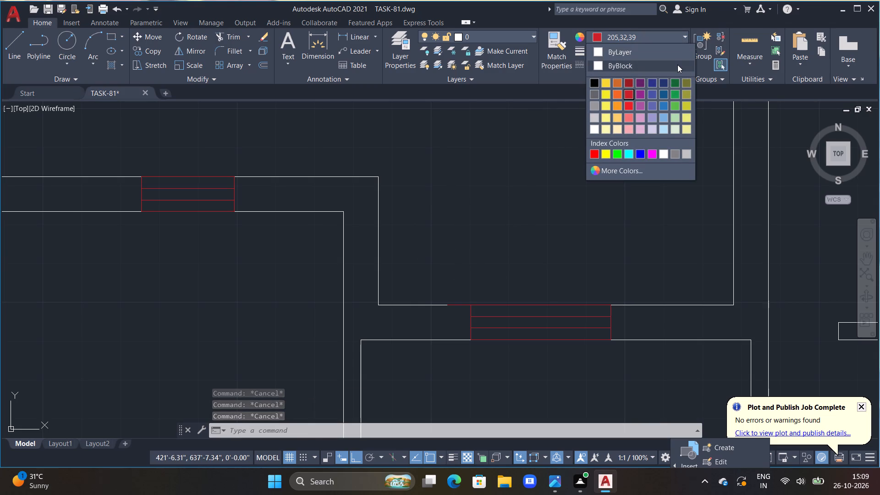
click(617, 48)
Draw a line from the 3' window's upper-left corner over the 6" segment, continuing 4'6" upward outside the wall.
middle_drag(535, 233, 750, 146)
scroll(701, 162, up, 1)
middle_drag(698, 168, 695, 170)
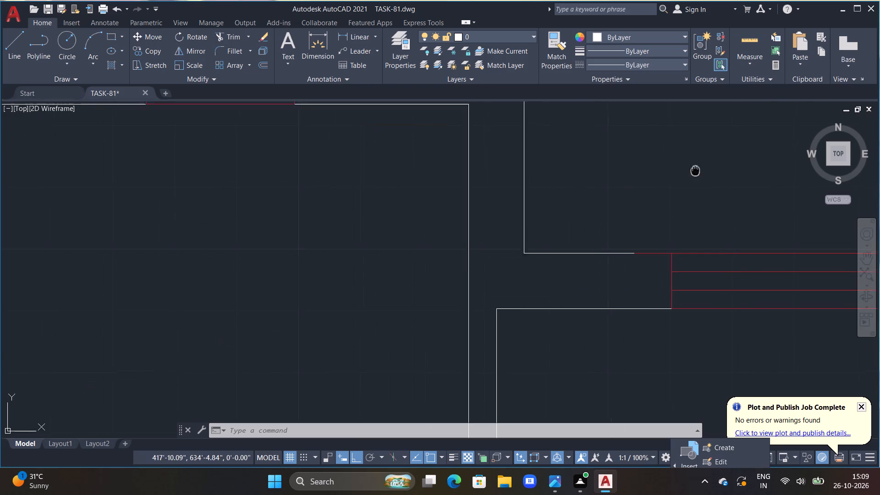
middle_drag(695, 170, 645, 207)
scroll(646, 207, up, 1)
text(L)
key(space)
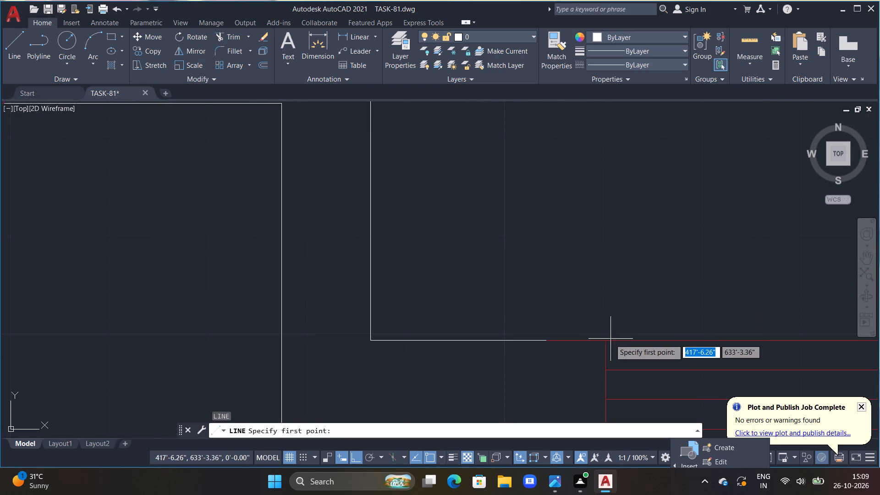
click(606, 339)
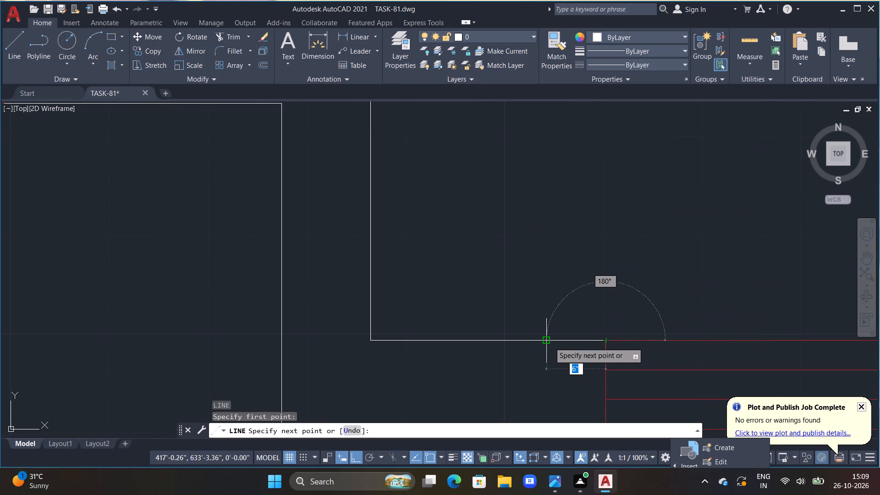
click(548, 343)
scroll(569, 229, down, 2)
middle_drag(575, 204, 530, 303)
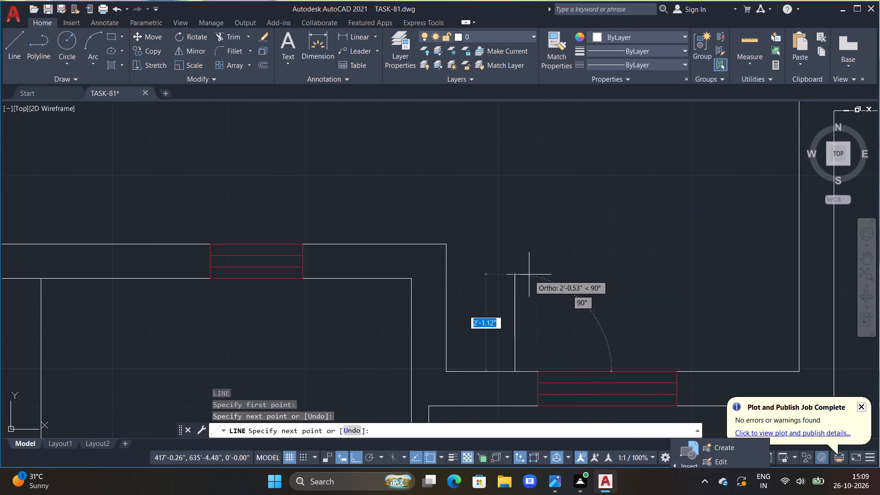
text(4'6")
key(Return)
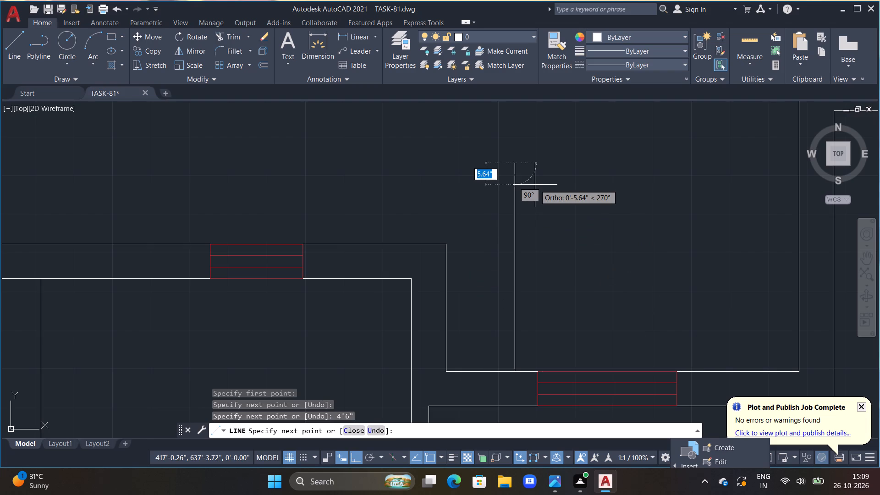
click(518, 165)
key(Escape)
middle_drag(621, 196, 538, 167)
key(Escape)
key(Escape)
key(Escape)
key(Escape)
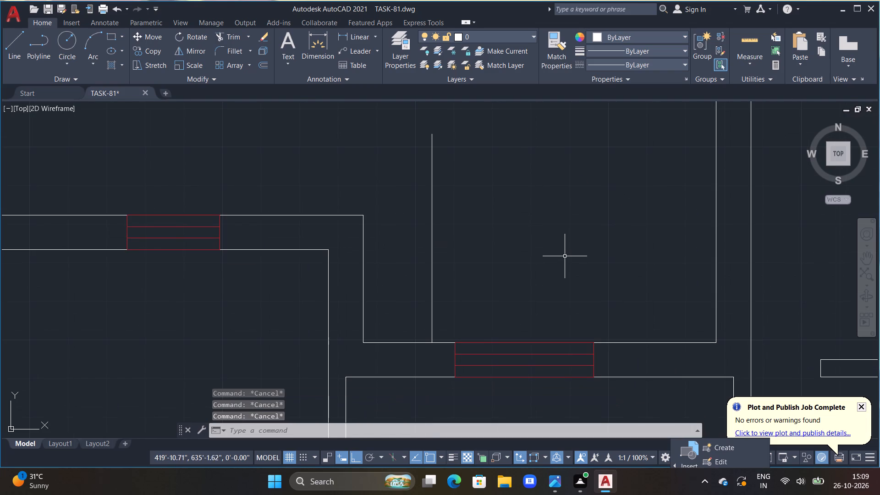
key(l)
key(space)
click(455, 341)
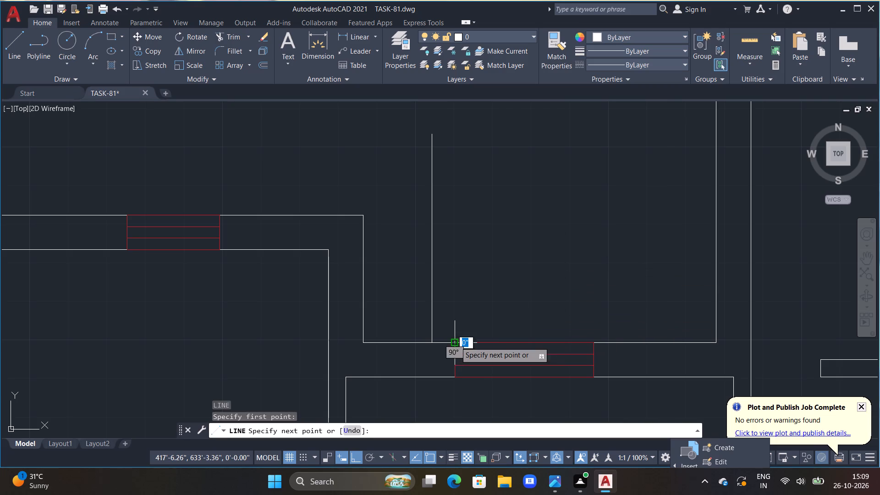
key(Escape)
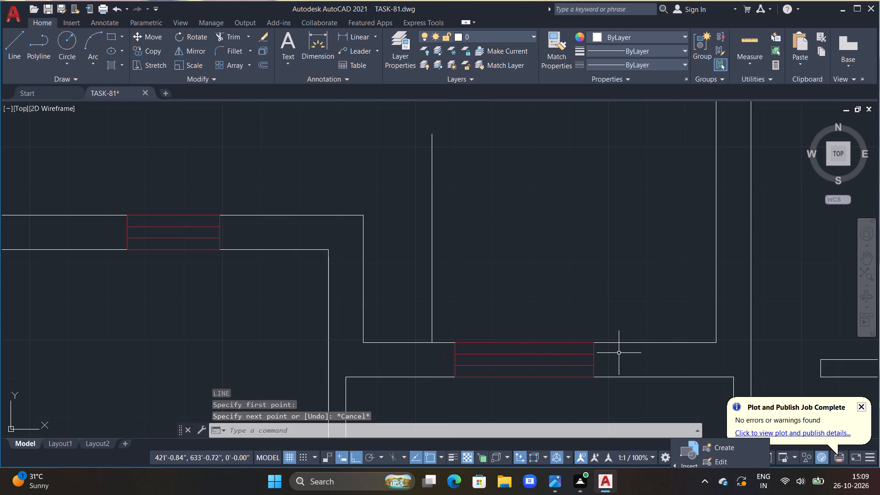
Draw a line 6" rightward from the 3' window's upper-right corner and 4'6" upward, level with the left vertical line's top.
text(L)
key(space)
drag(594, 341, 610, 345)
text(6")
key(Return)
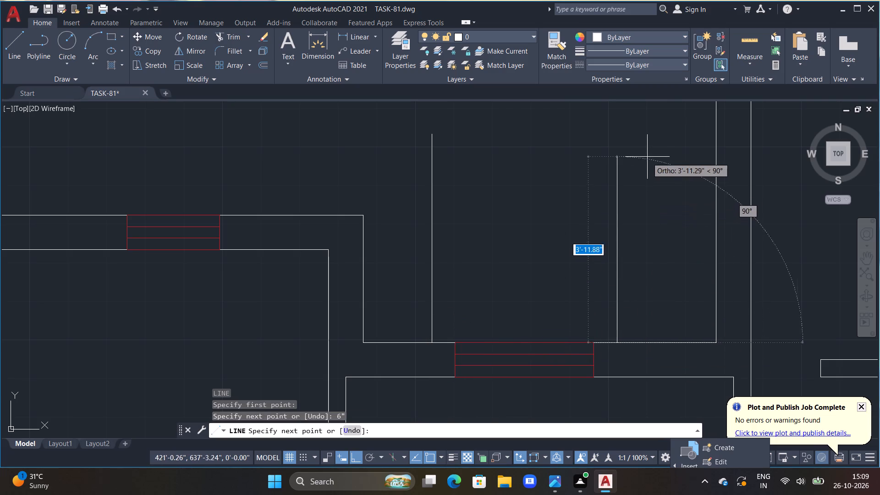
middle_drag(652, 146, 660, 211)
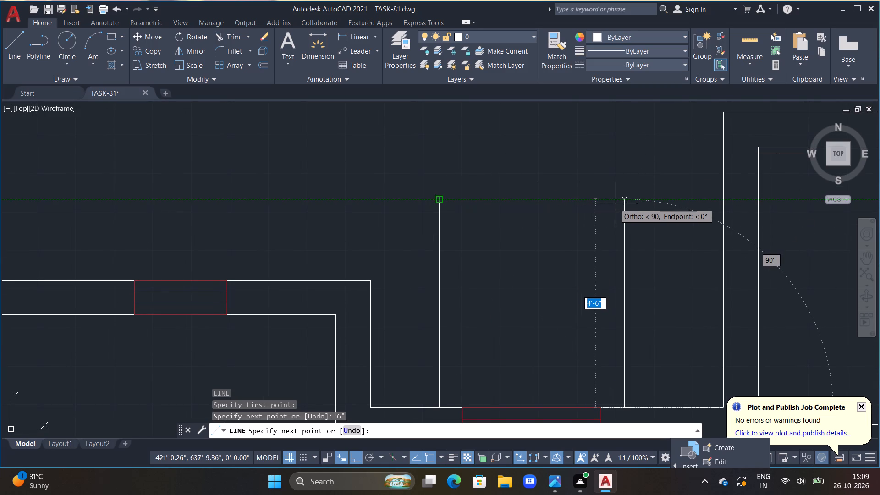
click(626, 199)
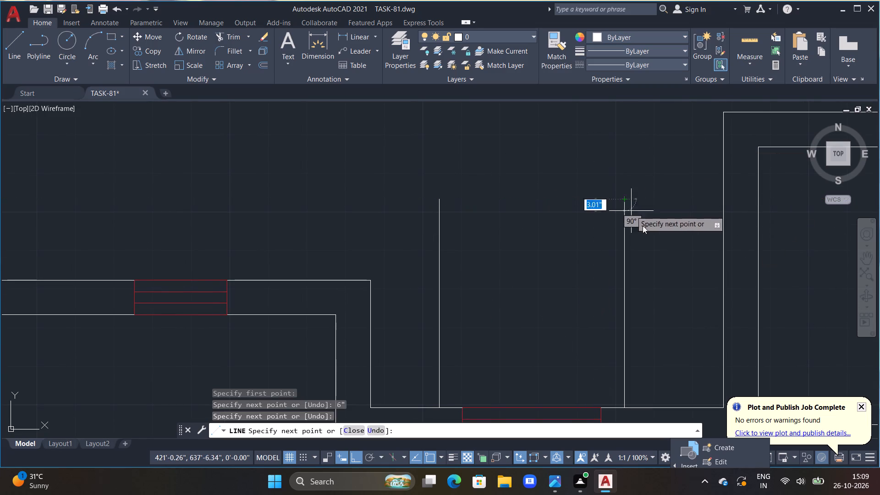
key(Escape)
middle_drag(651, 230, 695, 279)
middle_drag(651, 236, 676, 166)
key(Escape)
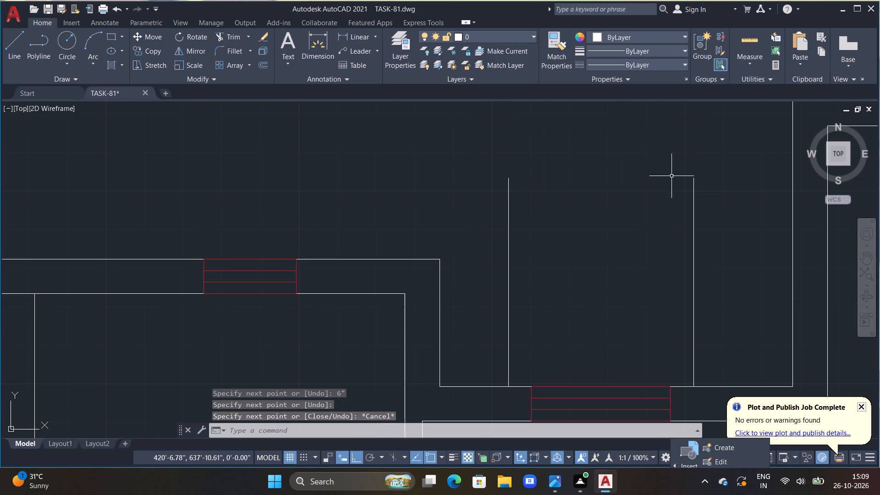
key(Escape)
Offset both 4'6" vertical lines 4.5" inward, toward each other.
text(OFF)
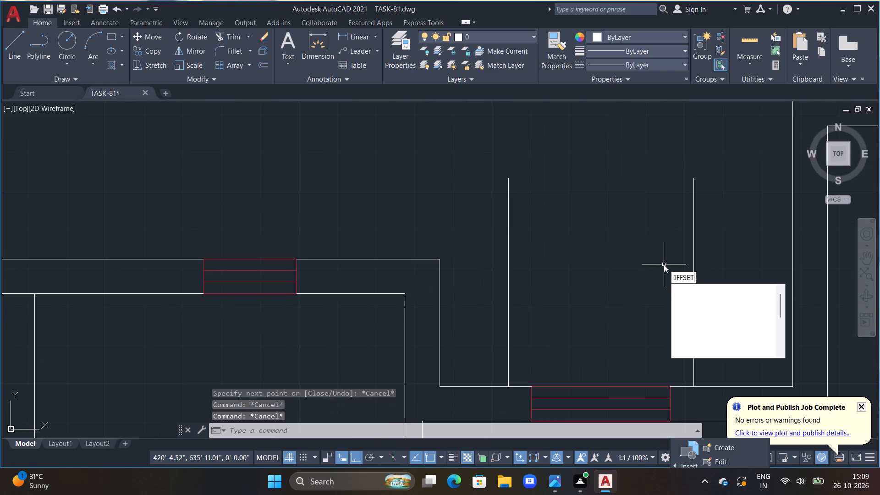
key(space)
text(4.5")
key(Return)
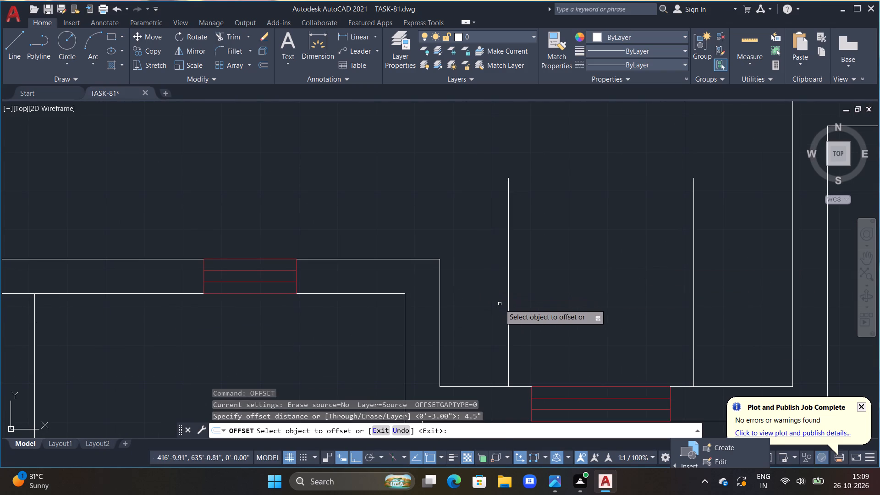
drag(511, 311, 512, 315)
click(510, 313)
double_click(516, 314)
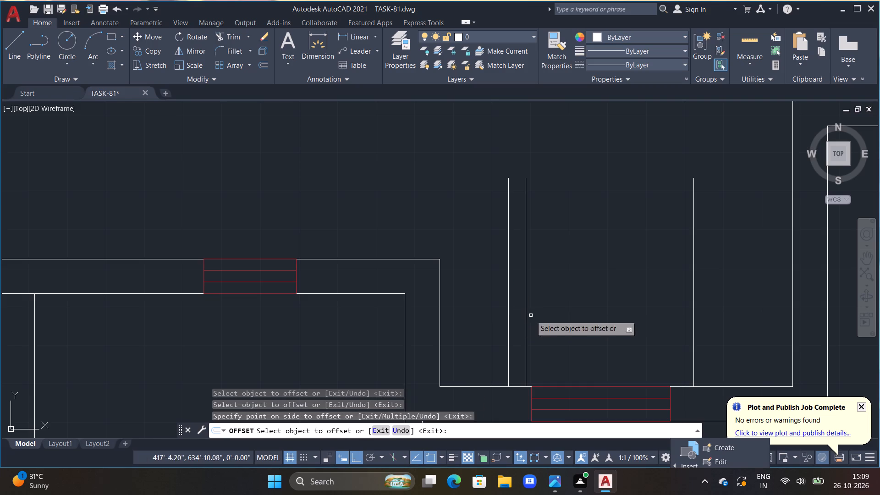
click(695, 323)
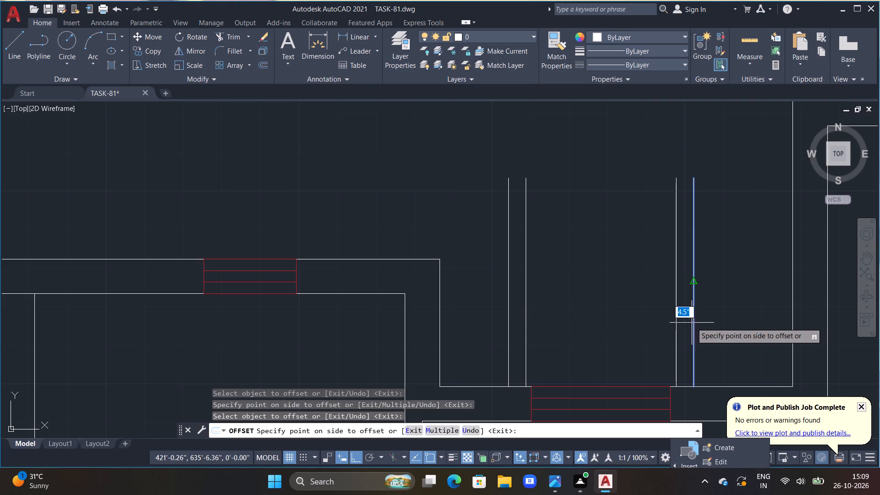
click(682, 321)
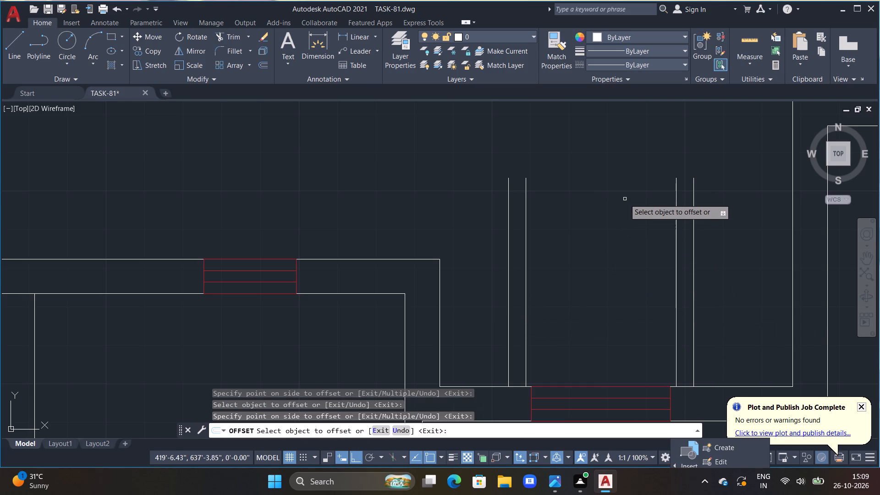
key(Escape)
key(Escape)
key(Escape)
key(Escape)
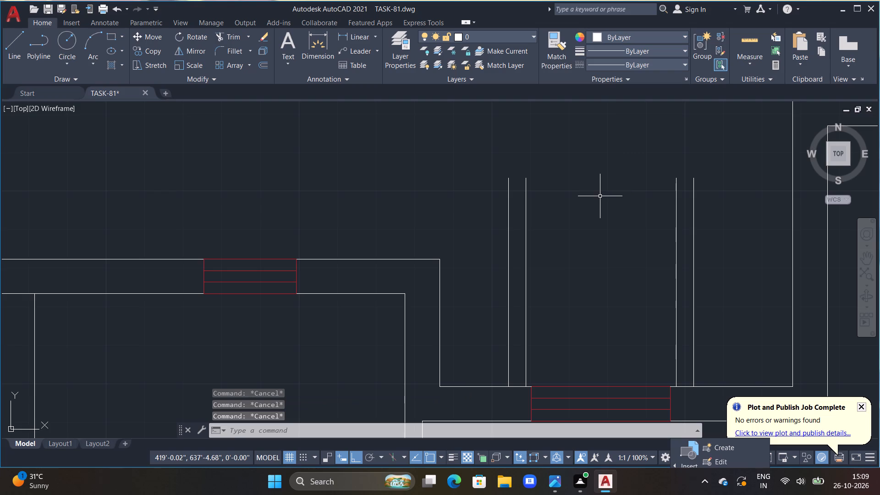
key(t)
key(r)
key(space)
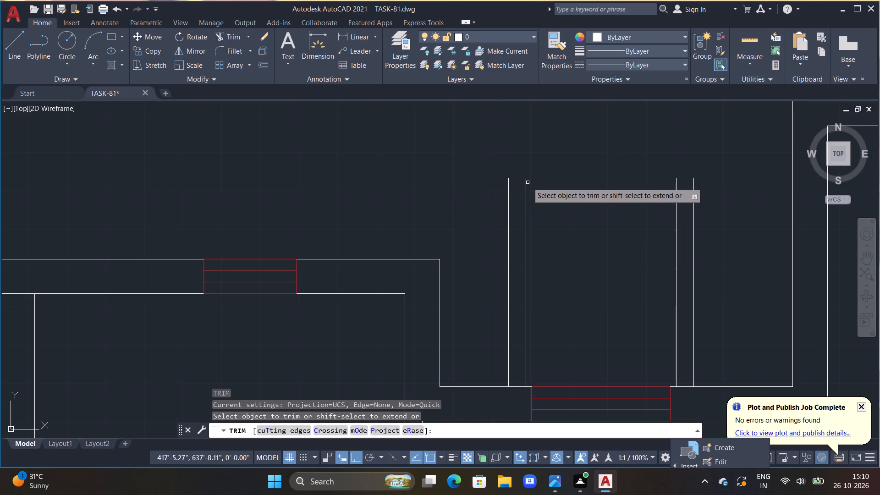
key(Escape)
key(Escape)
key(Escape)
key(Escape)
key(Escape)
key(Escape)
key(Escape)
Draw a three-point arc from the left outer line's top through the right outer line's top, ending about 2'9" below it.
middle_drag(605, 165, 549, 192)
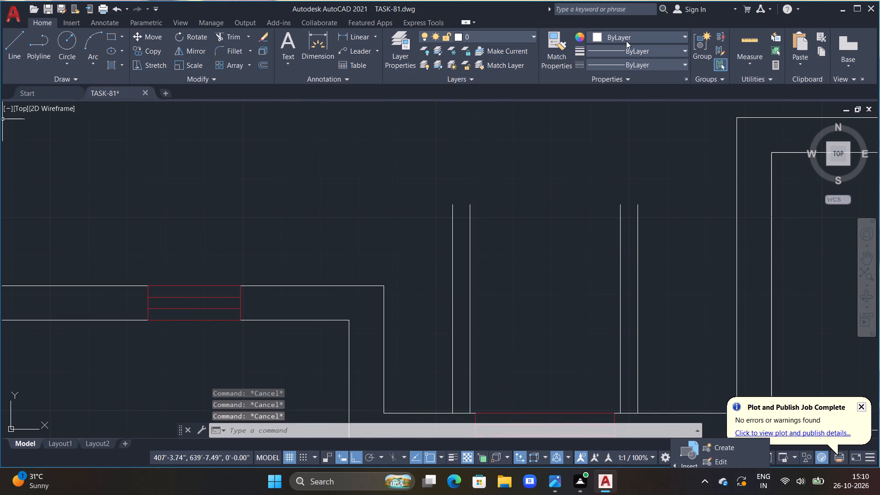
click(91, 41)
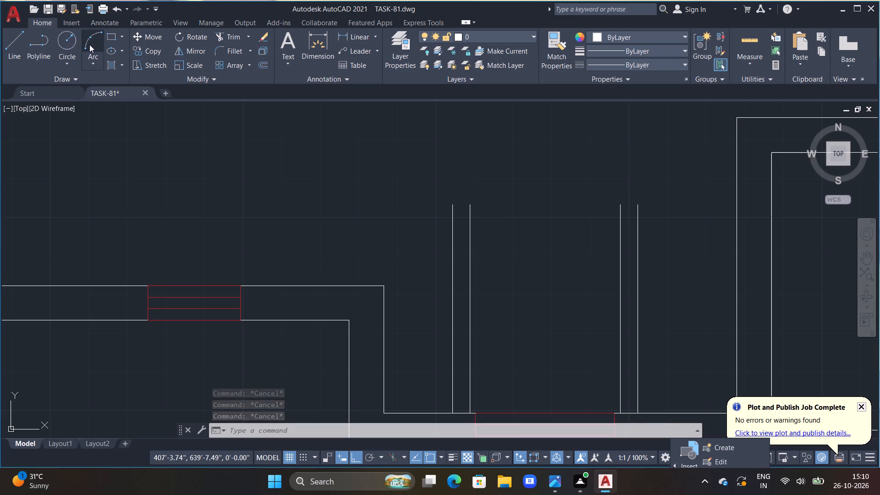
click(452, 207)
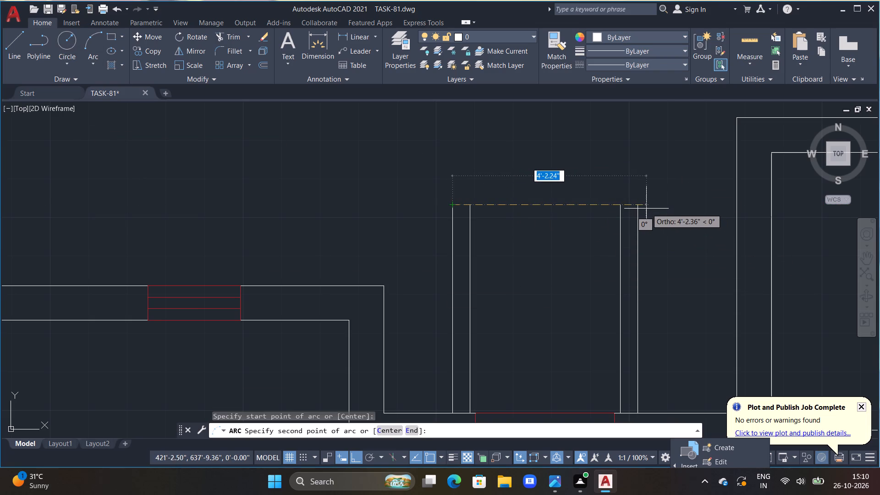
click(637, 204)
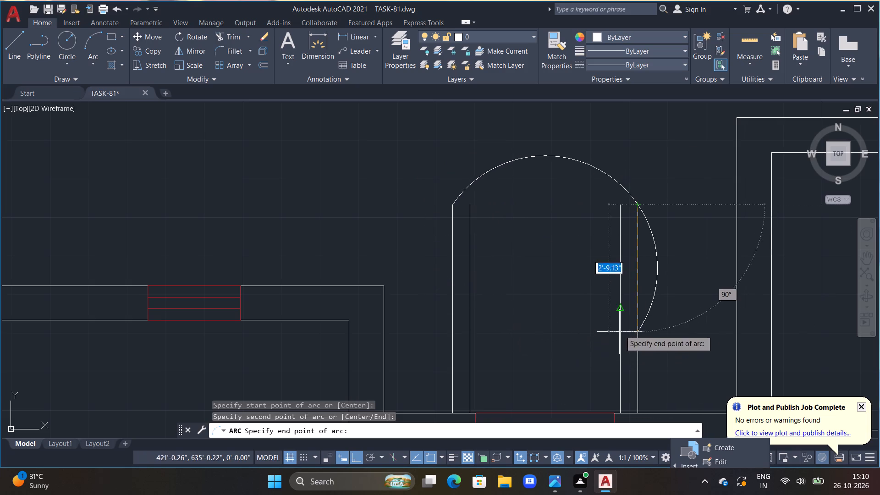
click(646, 331)
key(Escape)
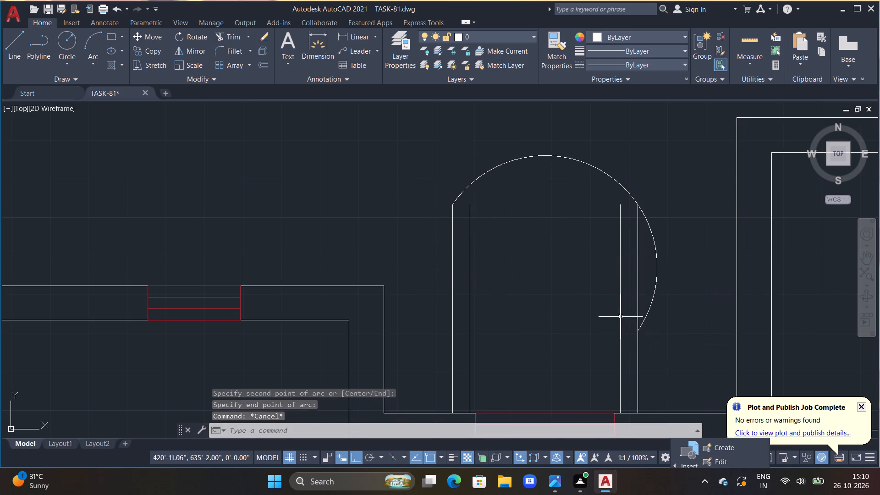
key(Escape)
key(Escape)
Trim the part of the arc that bulges beyond the right outer vertical line.
scroll(546, 225, up, 1)
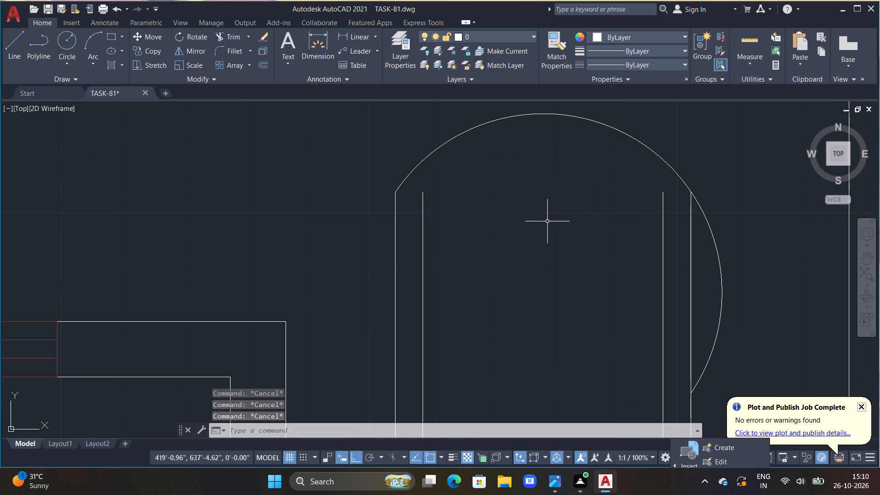
text(TR)
key(space)
click(704, 218)
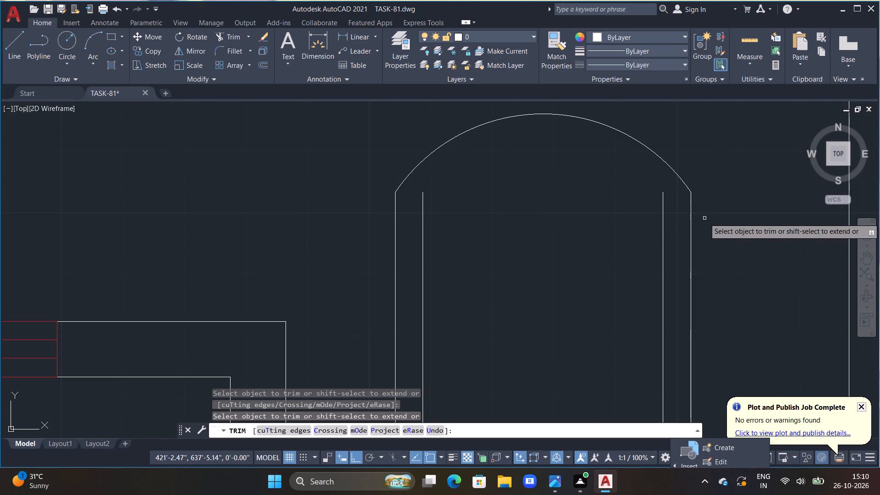
key(Escape)
key(Escape)
key(Escape)
key(Escape)
key(Escape)
key(Escape)
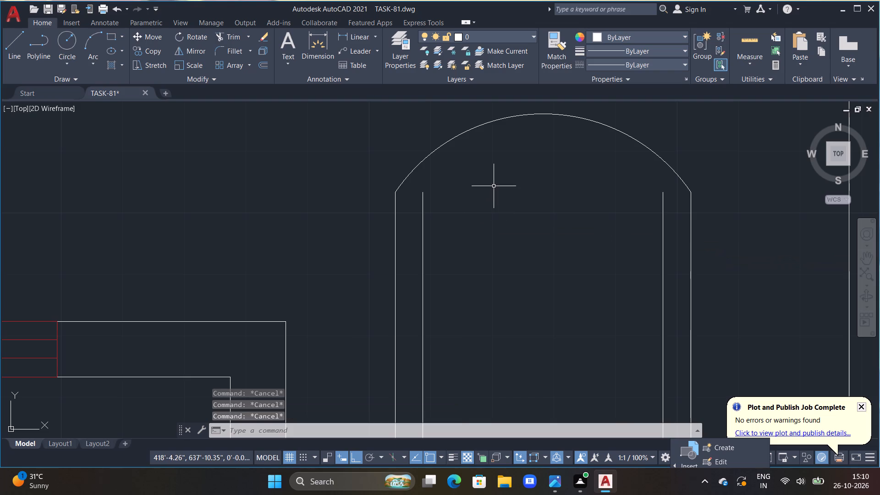
Draw a three-point arc from the left inner line's top through the right inner line's top, ending about 2'11" below it.
key(Escape)
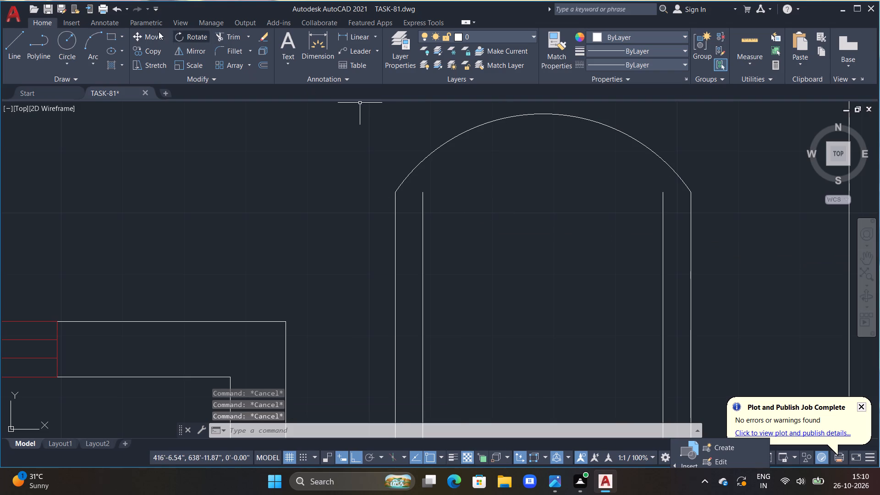
click(91, 43)
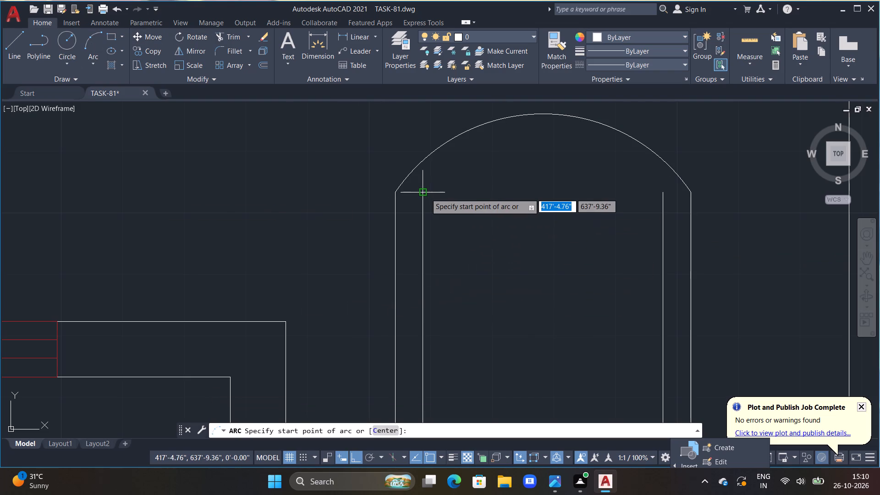
click(424, 193)
click(661, 192)
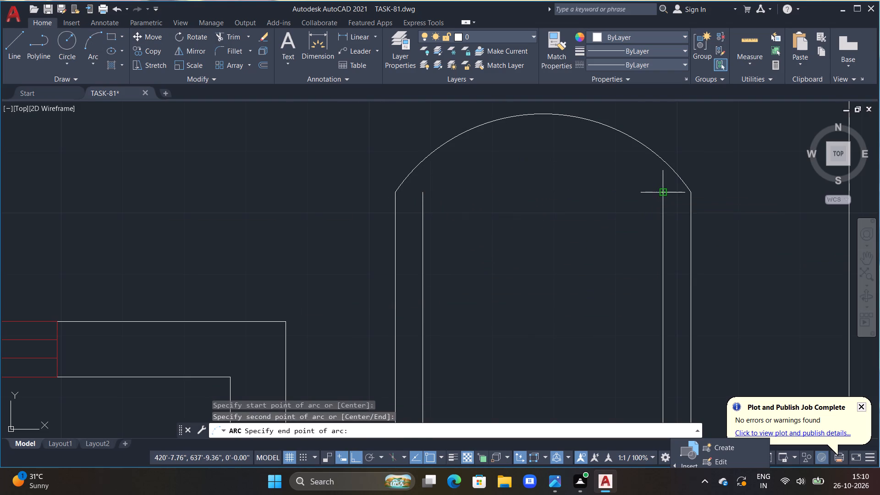
click(682, 411)
key(Escape)
Trim all parts of the new inner arc that extend beyond the right inner vertical line.
text(TR)
key(space)
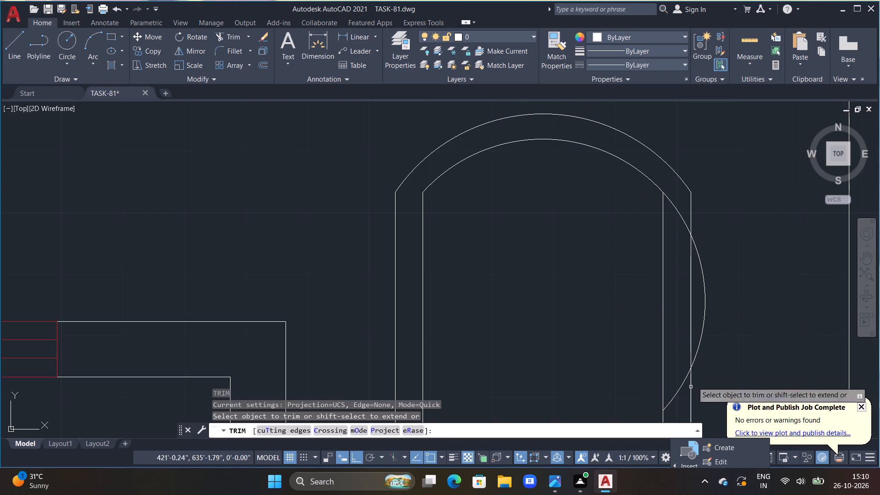
double_click(678, 216)
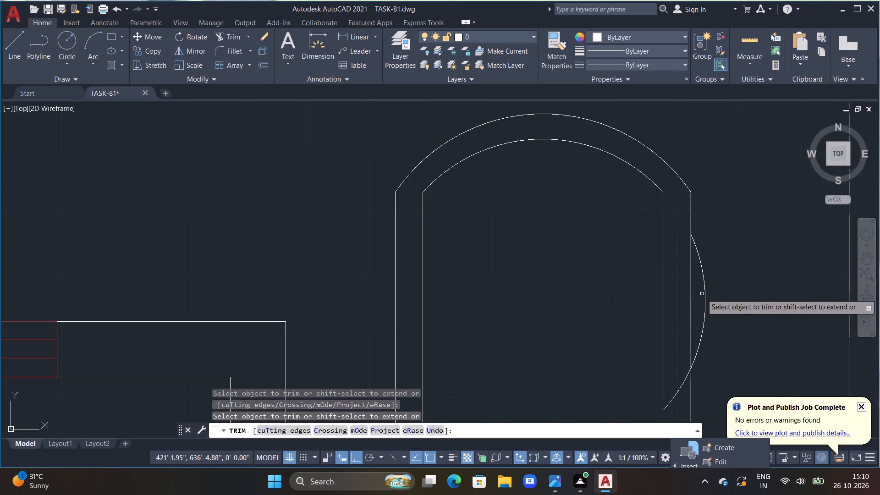
click(705, 294)
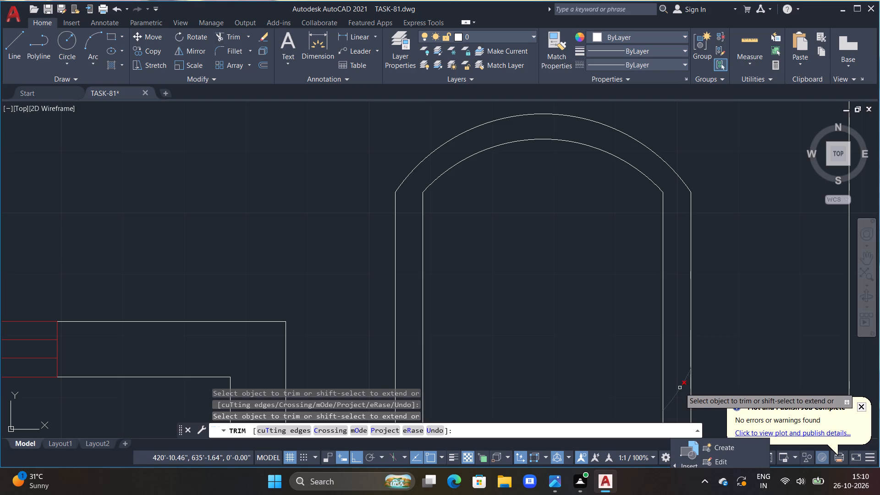
click(680, 388)
Review the finished arched projection and the rest of the floor plan down to the lower rooms.
scroll(700, 294, down, 3)
scroll(700, 278, up, 2)
scroll(601, 249, up, 2)
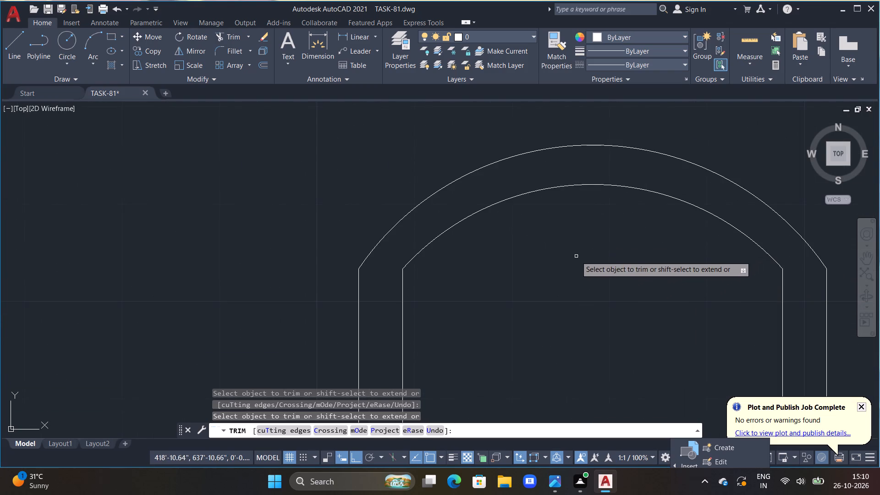
middle_drag(575, 257, 564, 217)
scroll(553, 268, down, 4)
middle_drag(552, 284, 549, 174)
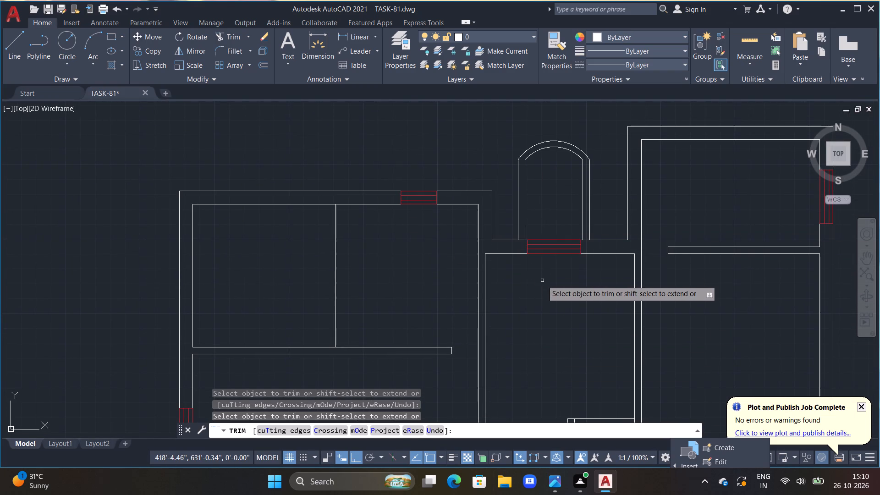
middle_drag(542, 280, 543, 237)
scroll(553, 243, up, 1)
middle_drag(554, 245, 562, 332)
scroll(566, 324, down, 2)
middle_drag(601, 358, 599, 256)
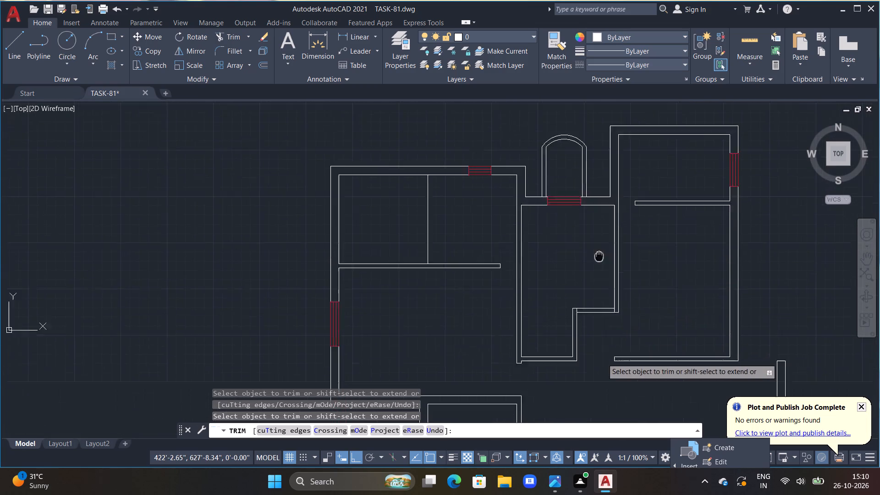
middle_drag(599, 256, 596, 243)
middle_drag(613, 362, 620, 243)
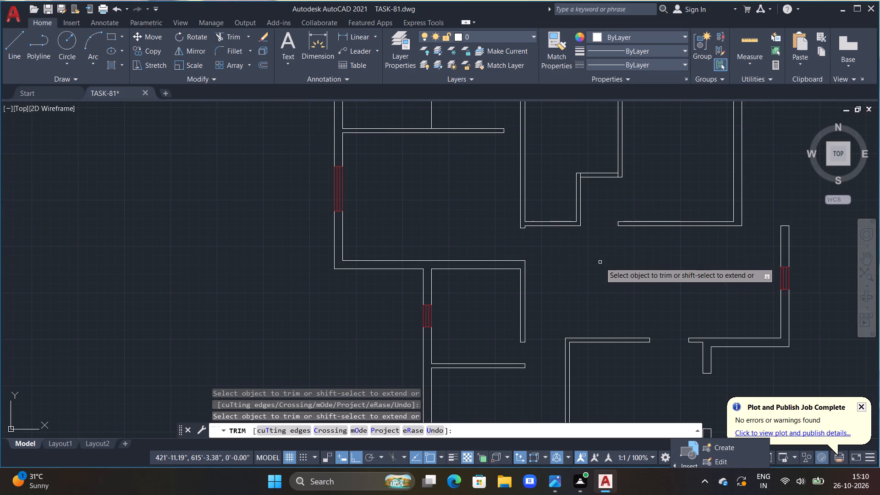
middle_drag(600, 262, 569, 173)
key(Escape)
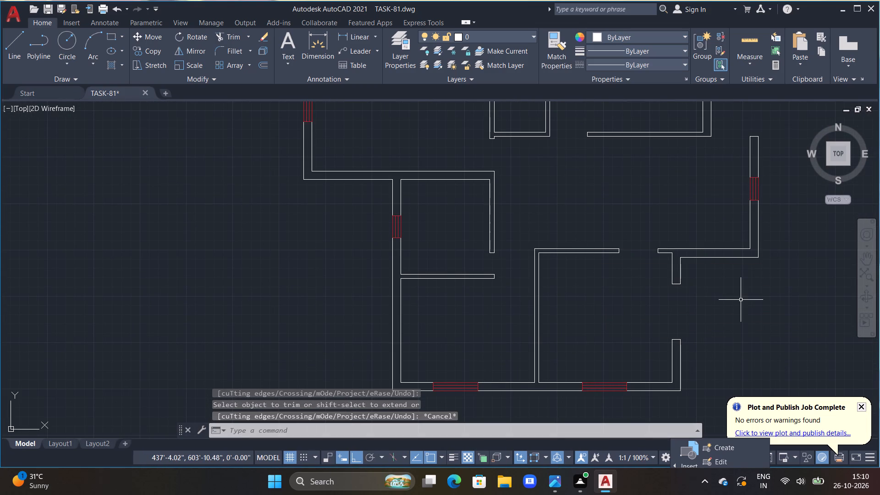
Draw a line across the 5' opening in the lower-right room's outer wall between its inner corners, and back up to its midpoint.
middle_drag(736, 293, 659, 259)
key(Escape)
scroll(655, 258, up, 1)
key(Escape)
key(Escape)
scroll(631, 263, up, 1)
key(Escape)
middle_drag(671, 239, 687, 225)
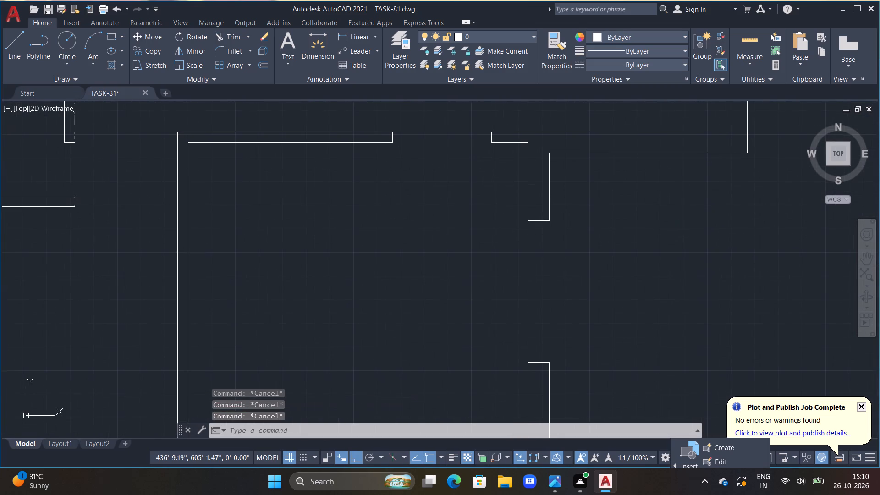
text(L)
key(space)
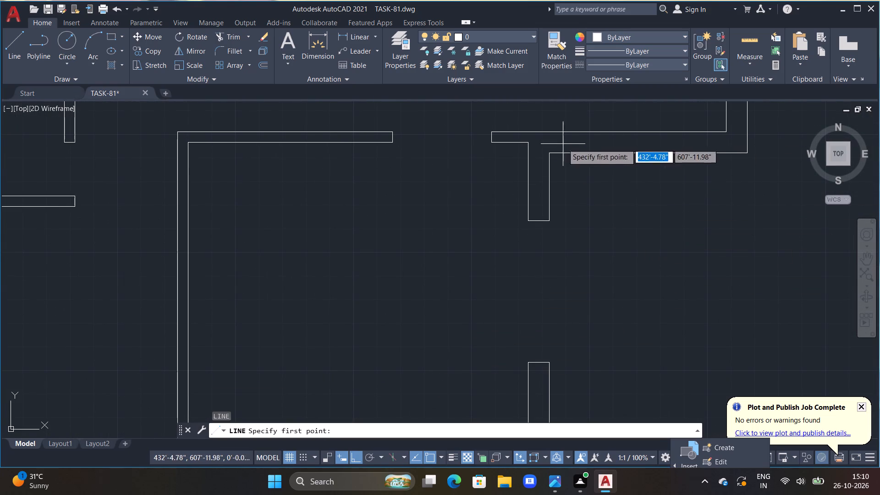
click(528, 221)
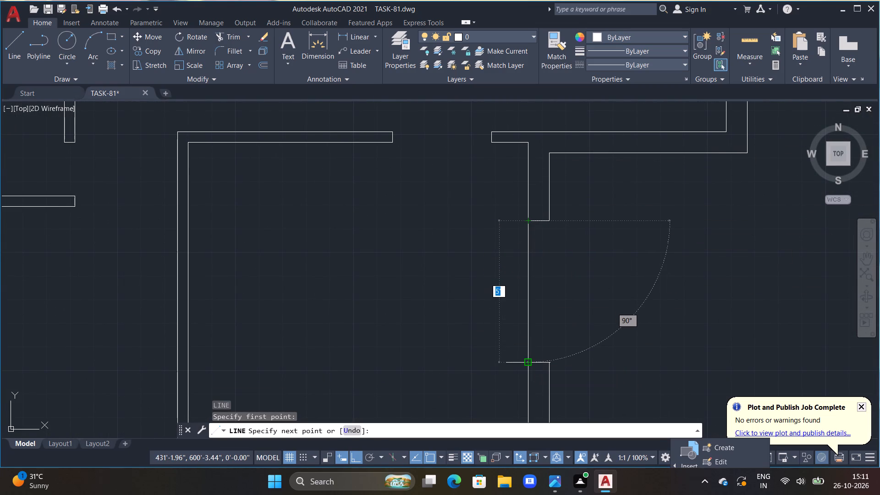
click(529, 363)
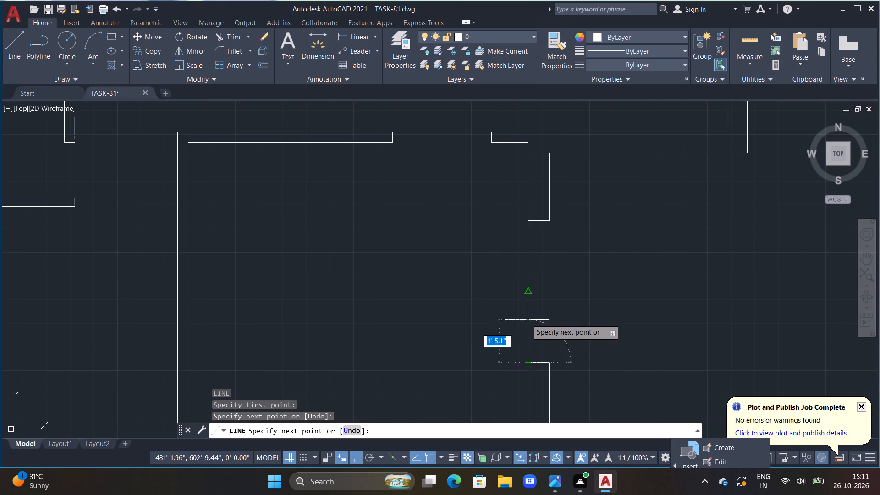
click(529, 291)
key(Escape)
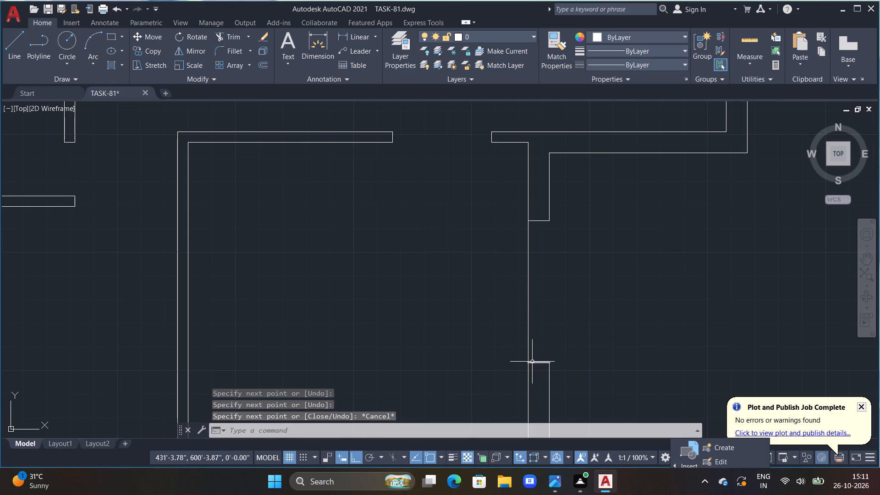
Draw the lower door leaf from the opening's lower inner corner: 2'6" outward, 2" up, and back past the inner wall line.
text(L)
key(space)
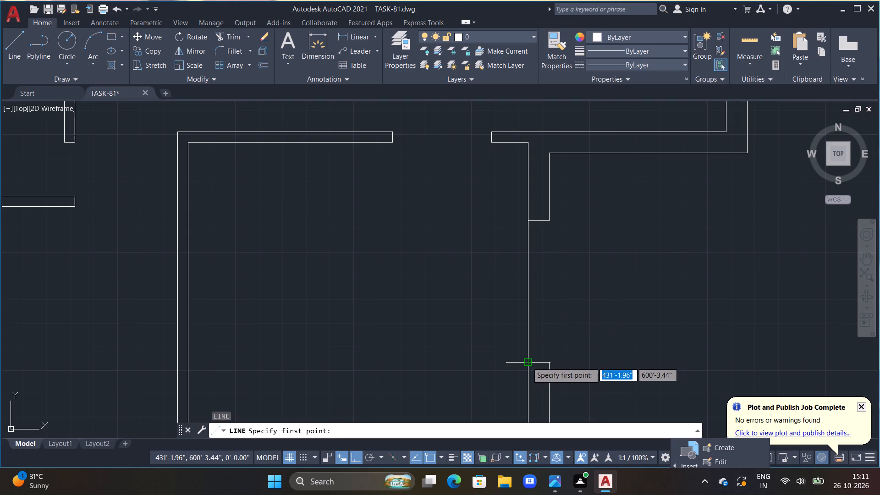
drag(527, 362, 527, 358)
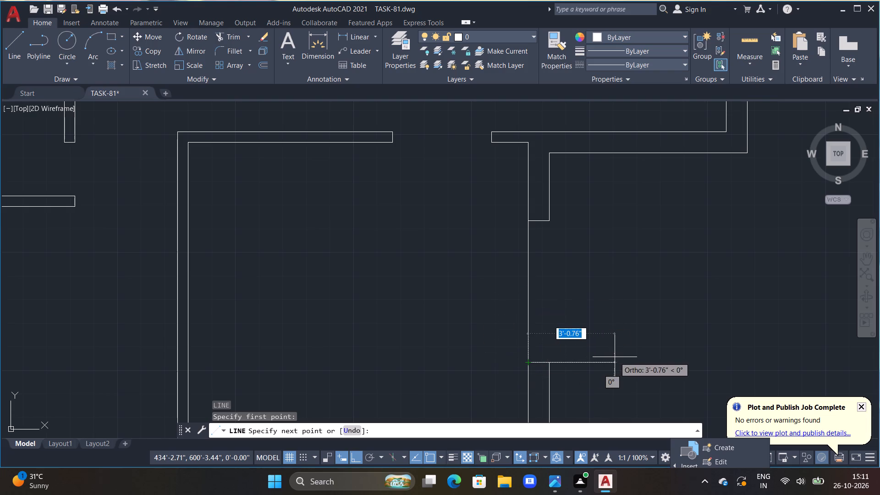
text(2'6")
key(Return)
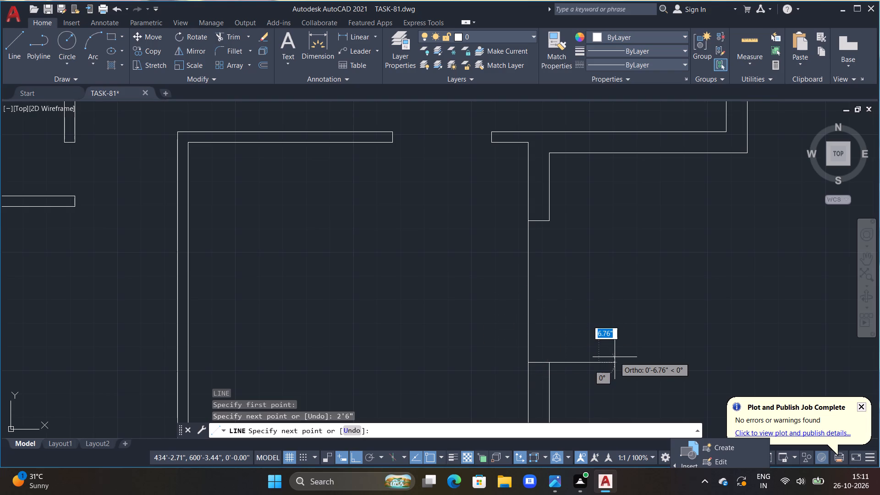
text(2")
key(Return)
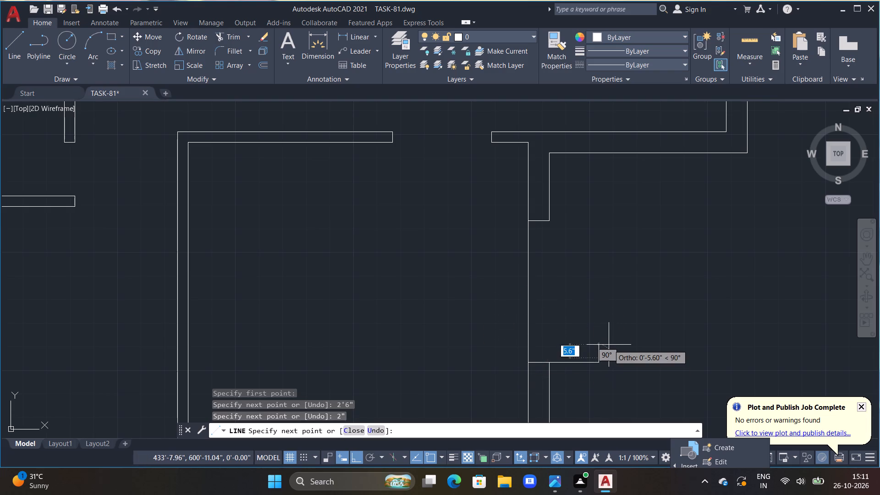
click(494, 346)
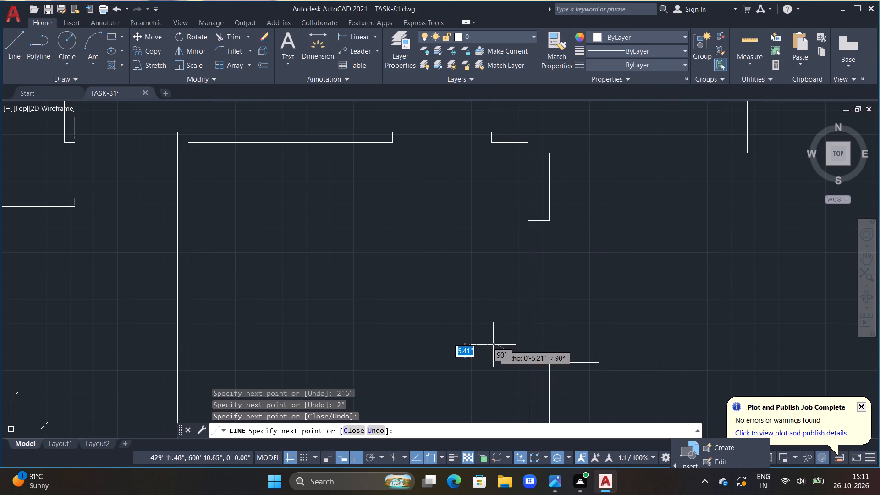
key(Escape)
Draw the upper door leaf from the opening's upper inner corner: 2'6" outward, 2" down, and back past the inner wall line.
key(l)
key(space)
click(529, 220)
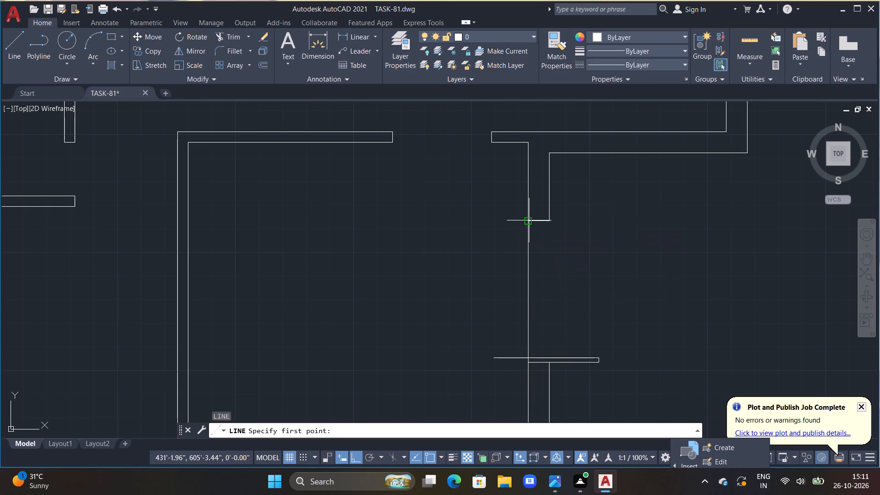
text(2'6")
key(Return)
text(2")
key(Return)
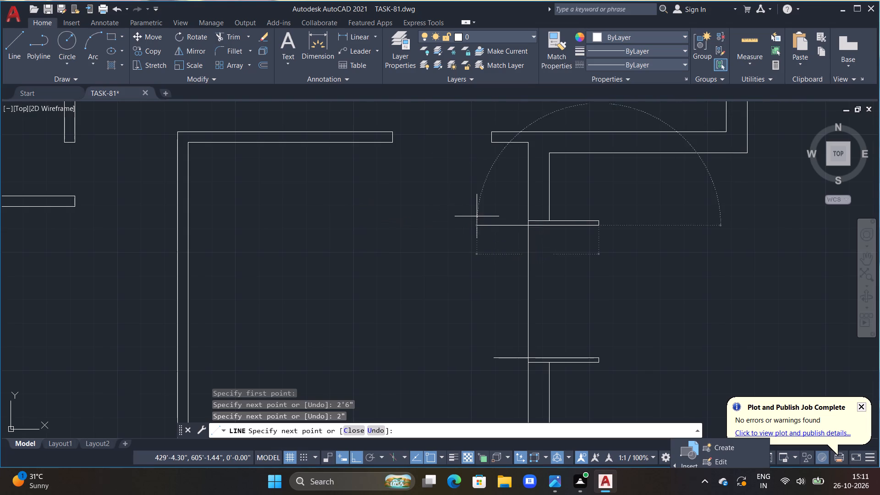
click(477, 216)
key(Escape)
Trim the ends of both door leaf lines that extend into the room past the inner wall line.
text(TR)
key(space)
drag(498, 205, 504, 299)
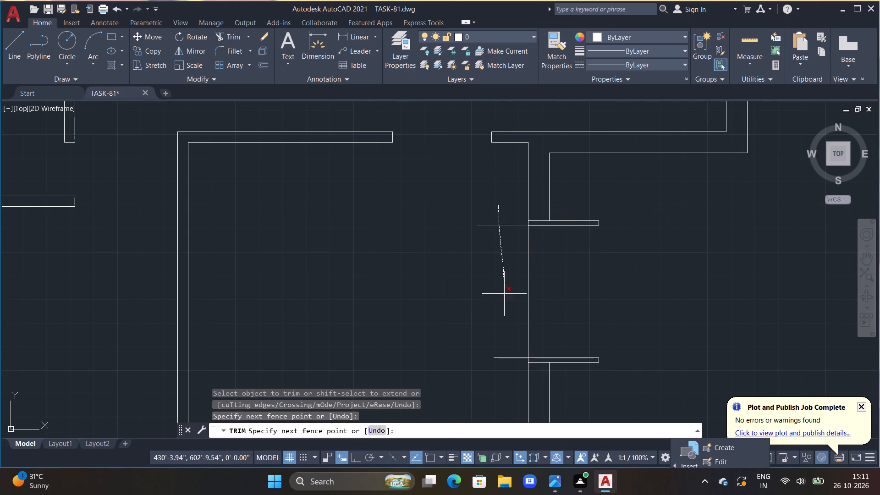
drag(504, 299, 504, 337)
drag(505, 364, 506, 385)
double_click(506, 358)
key(Escape)
key(Escape)
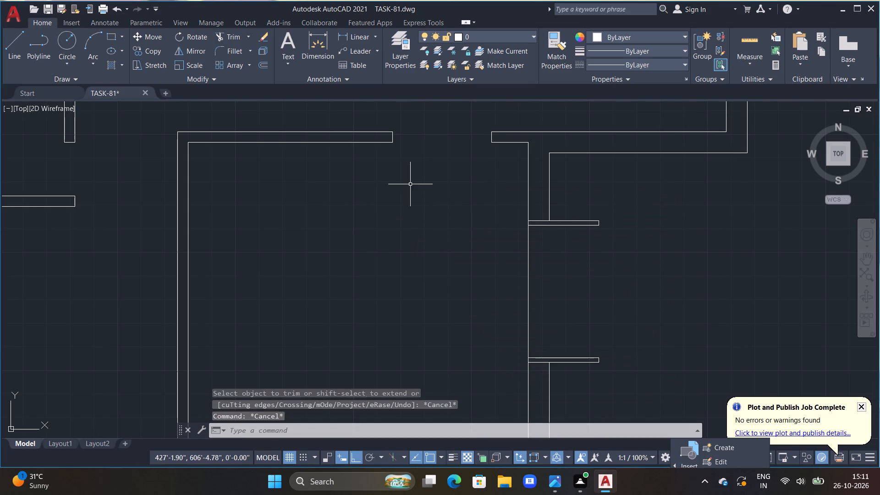
key(Escape)
key(Escape)
Draw the upper door's swing as a three-point arc through its leaf's two outer corners to the opening line's midpoint.
double_click(87, 35)
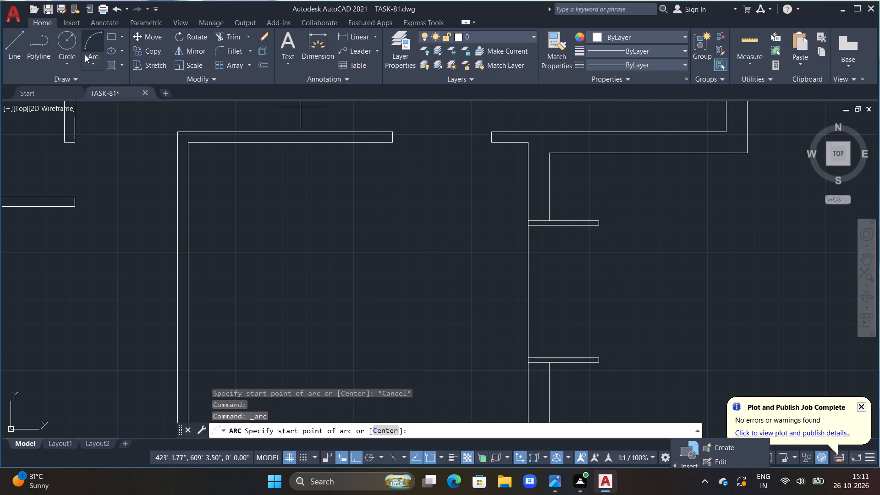
scroll(599, 215, up, 4)
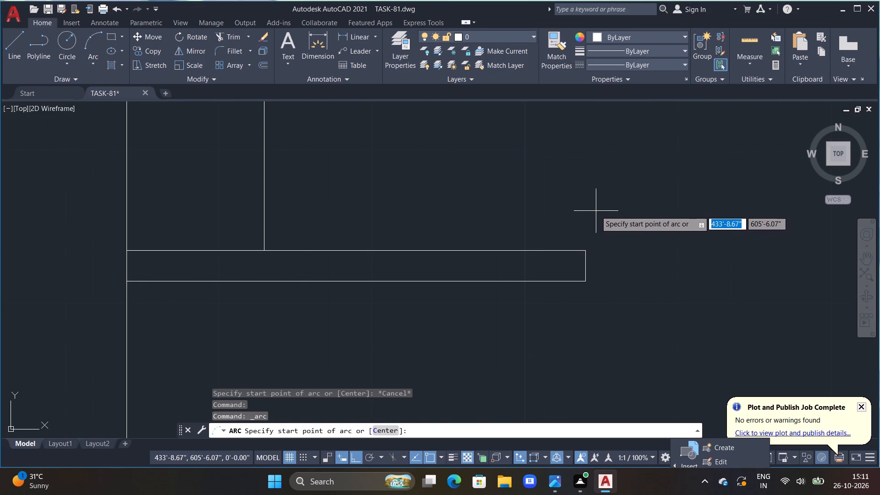
click(586, 253)
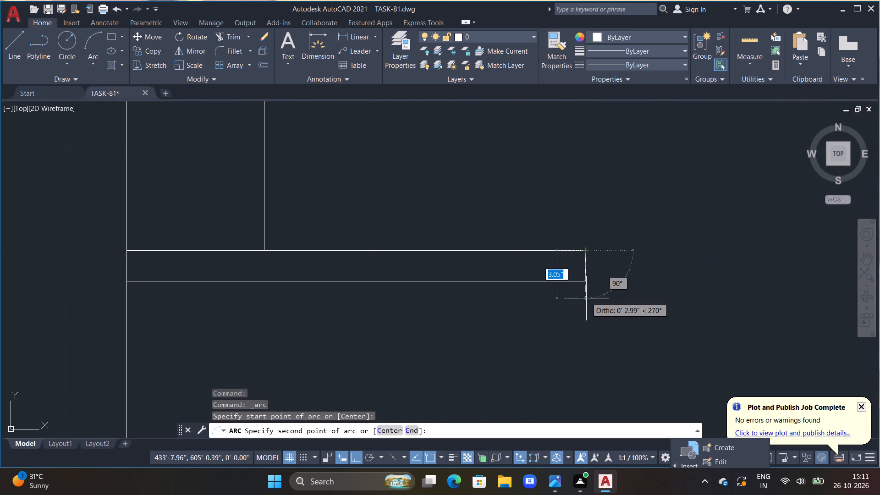
click(584, 282)
scroll(585, 276, up, 1)
scroll(585, 276, down, 5)
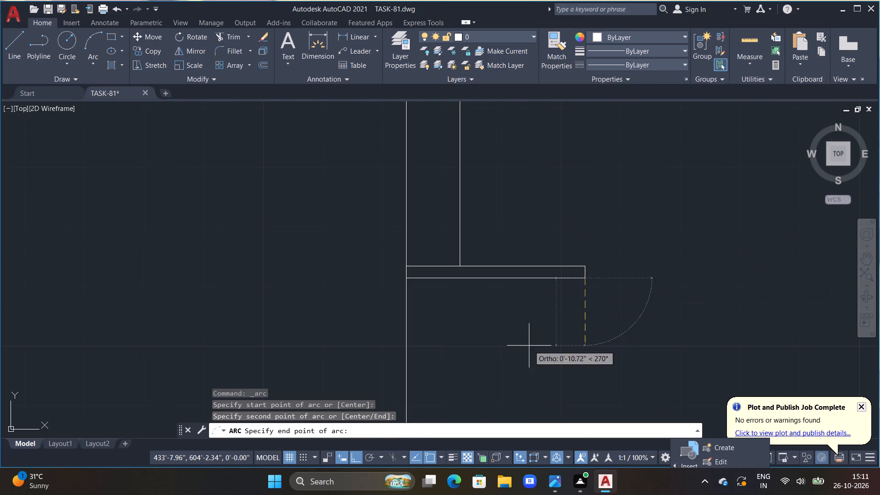
middle_drag(534, 346, 533, 164)
scroll(428, 294, down, 3)
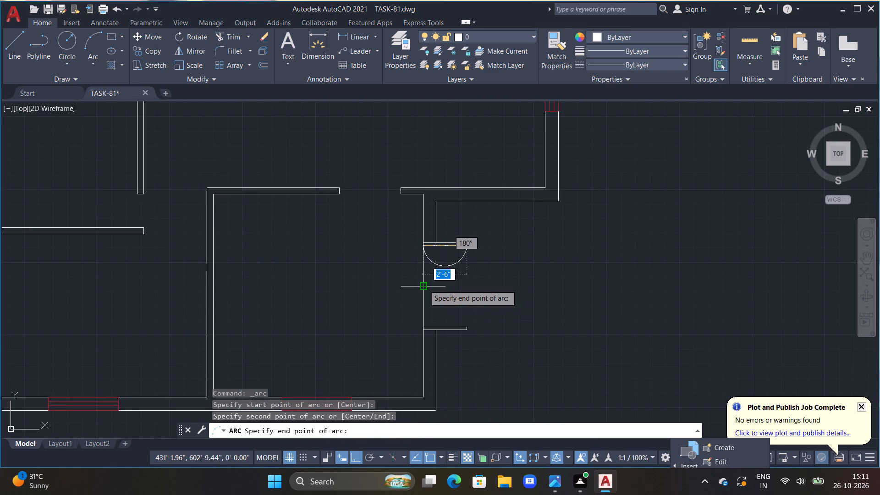
click(424, 285)
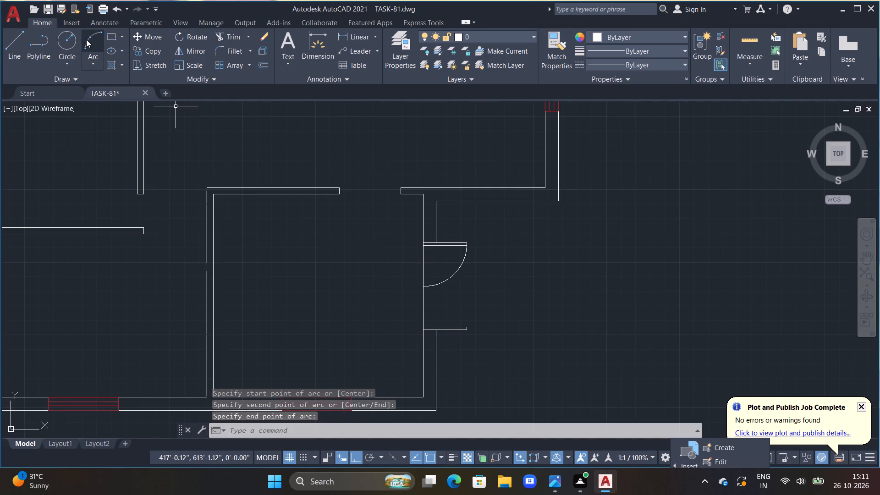
Draw the lower door's swing as a three-point arc through its leaf's two outer corners to the opening line's midpoint.
click(86, 39)
scroll(472, 316, up, 1)
middle_drag(475, 316, 521, 222)
scroll(500, 268, up, 1)
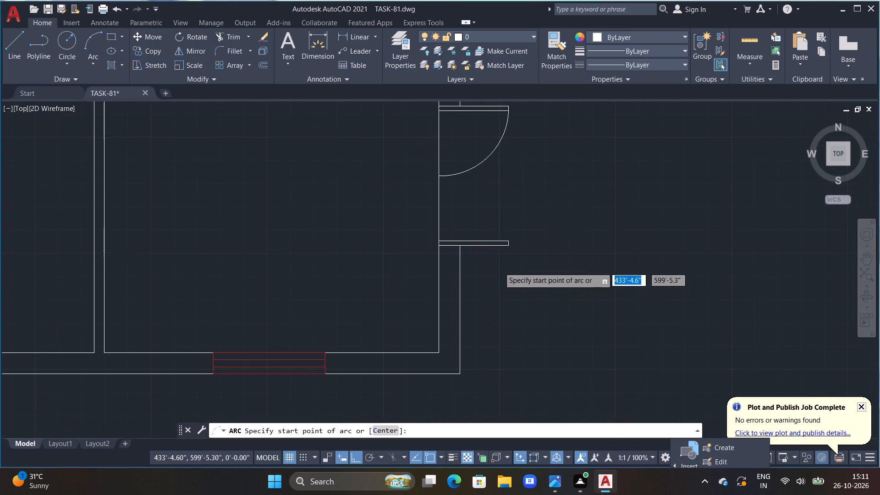
scroll(499, 267, up, 2)
click(530, 177)
click(532, 158)
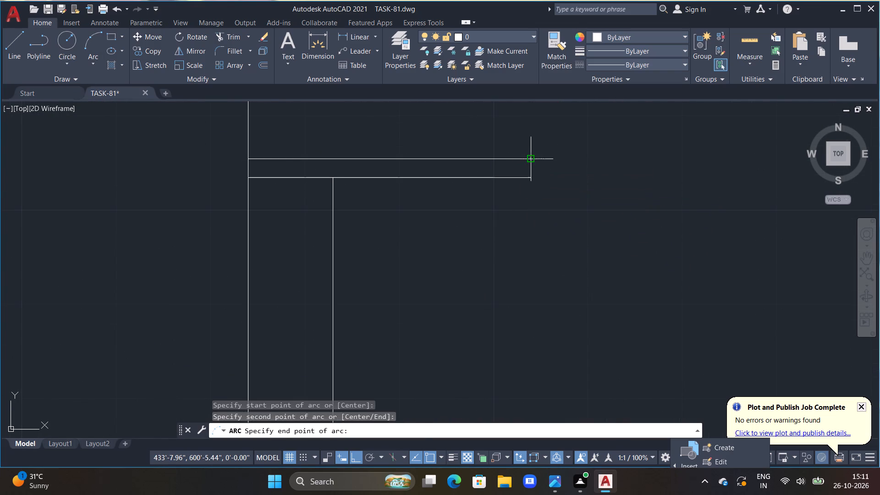
scroll(533, 140, down, 3)
middle_drag(541, 129, 554, 310)
click(484, 262)
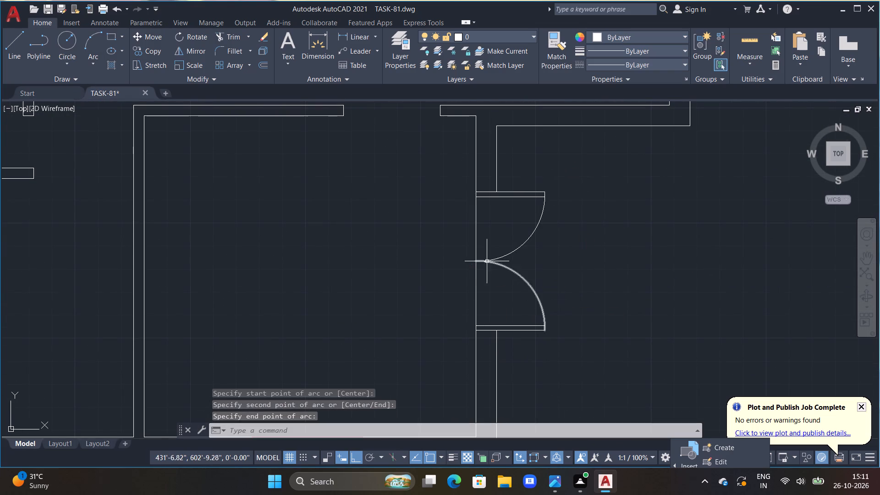
scroll(562, 247, down, 3)
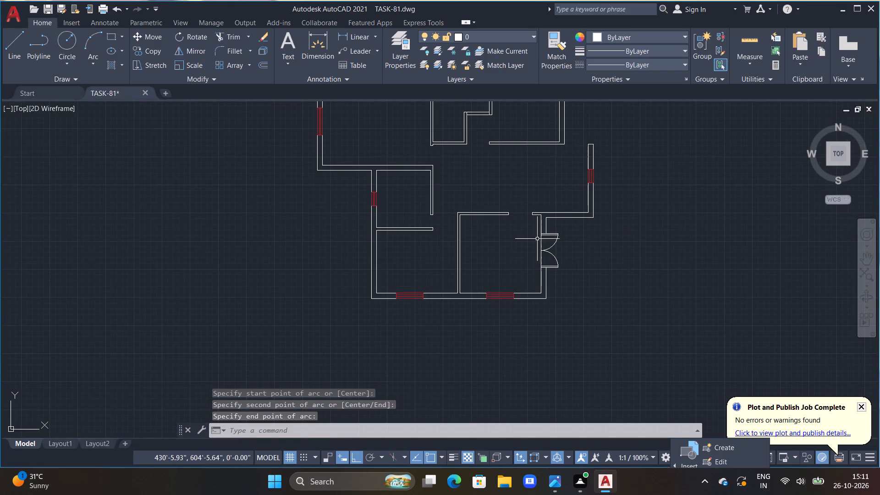
Draw a door leaf on the inner wall opposite the horizontal wall's free end: 3'6" down, 2" back up, 2" out, and back to close.
scroll(445, 231, up, 2)
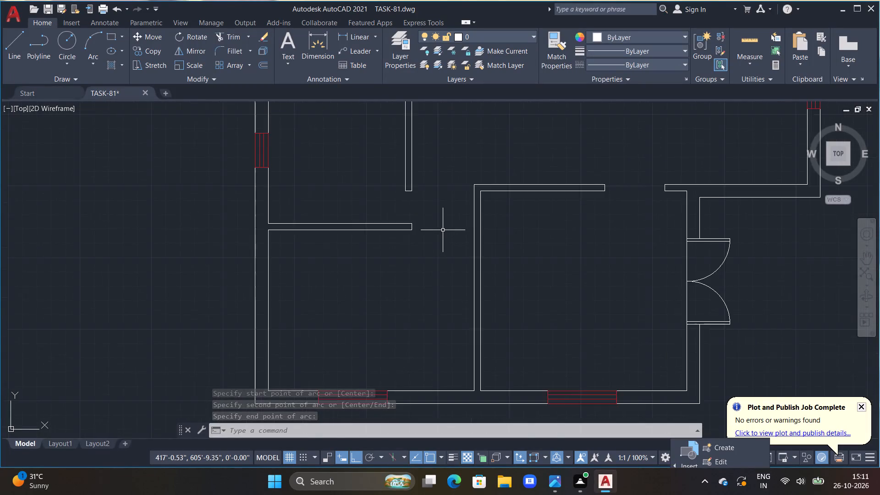
scroll(443, 230, up, 1)
middle_drag(443, 230, 471, 189)
key(Escape)
key(Escape)
text(L)
key(space)
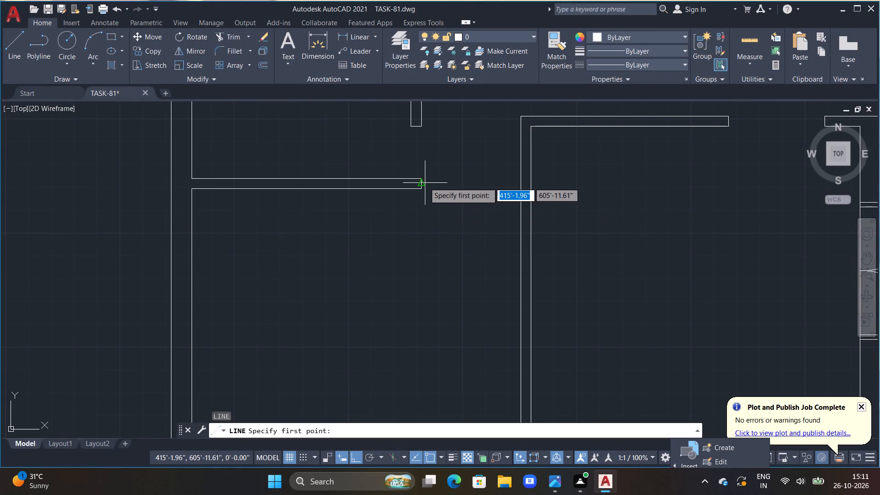
click(521, 177)
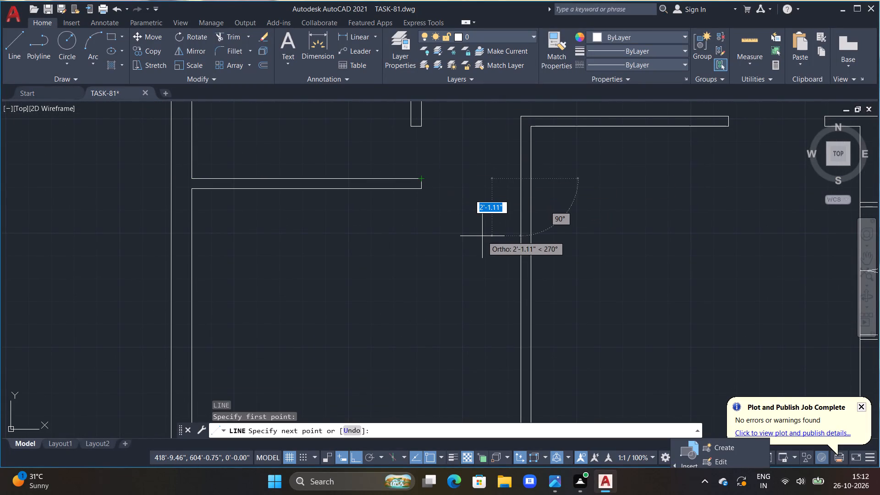
text(3'6")
key(Return)
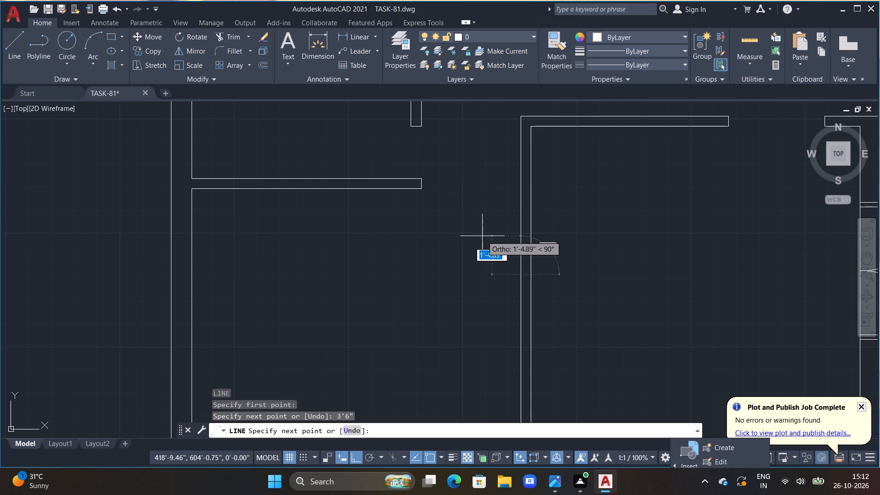
text(2")
key(Return)
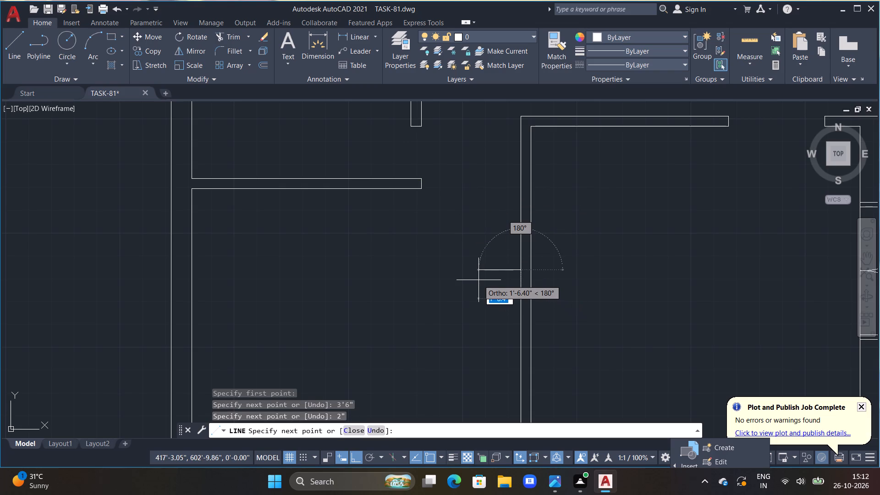
text(2")
key(Return)
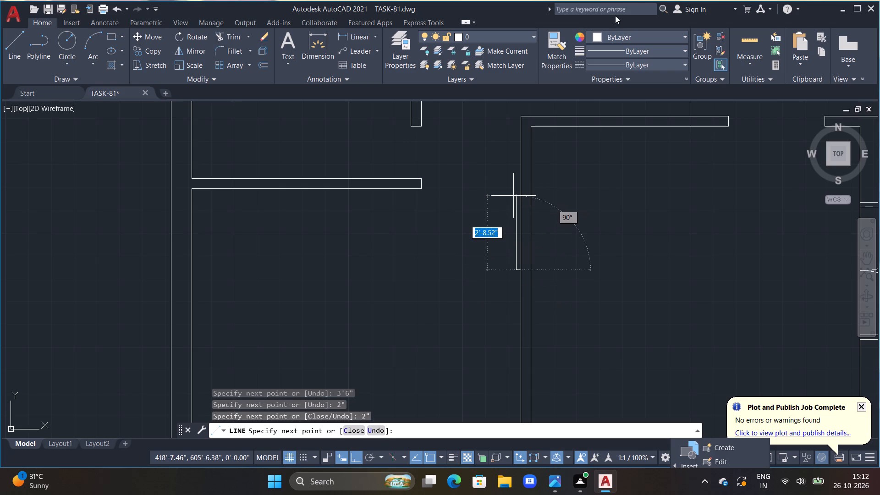
scroll(613, 8, up, 1)
scroll(513, 197, up, 2)
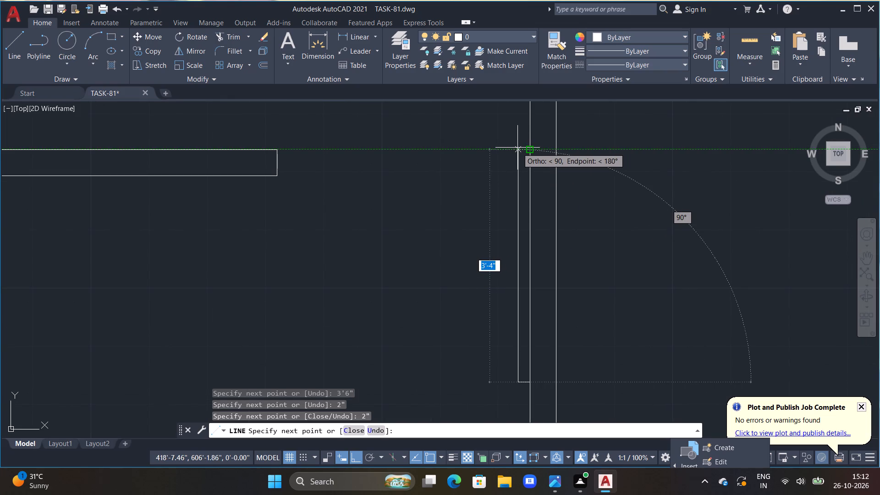
click(517, 149)
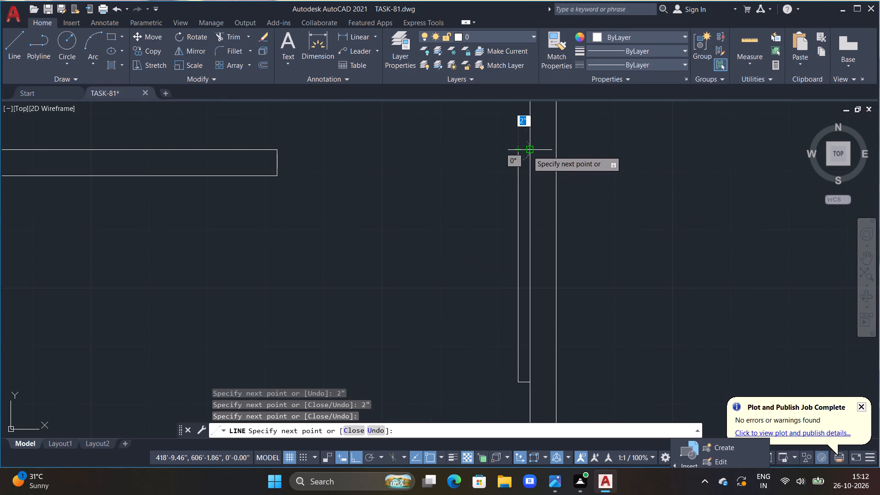
click(528, 151)
key(Escape)
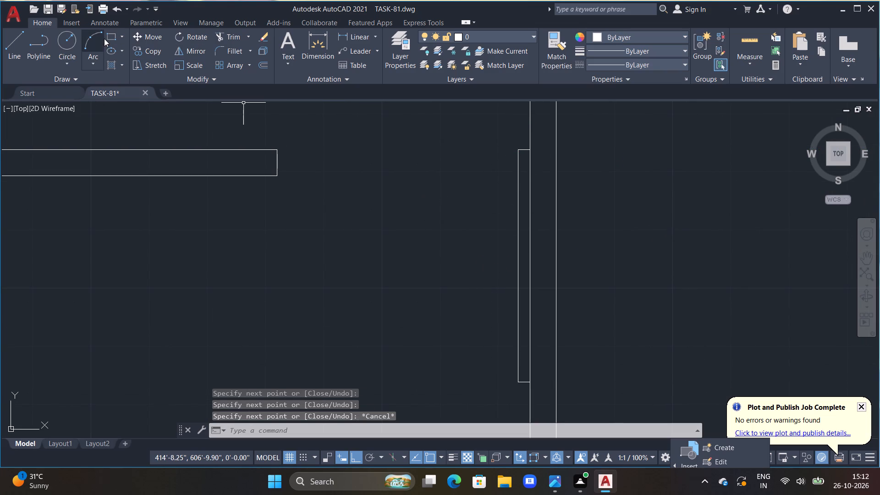
Draw this door's swing as a three-point arc through the leaf's two lower corners to the horizontal inner wall's upper end corner.
click(104, 38)
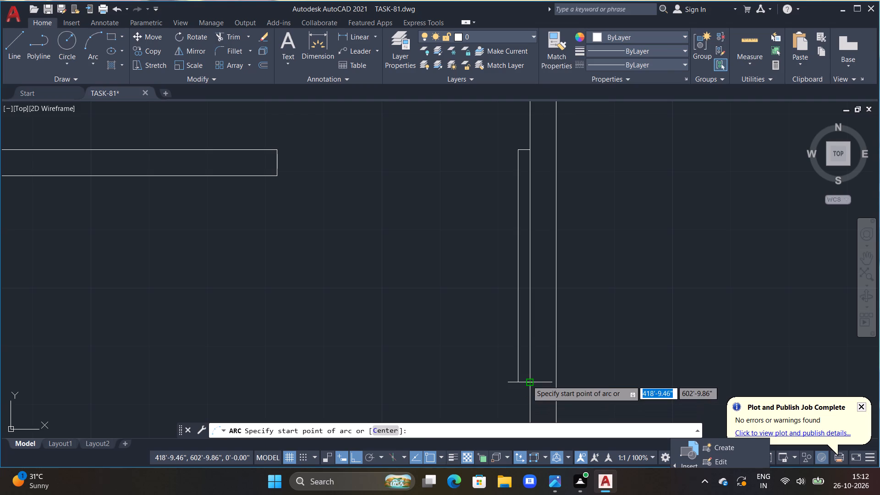
click(527, 380)
click(519, 382)
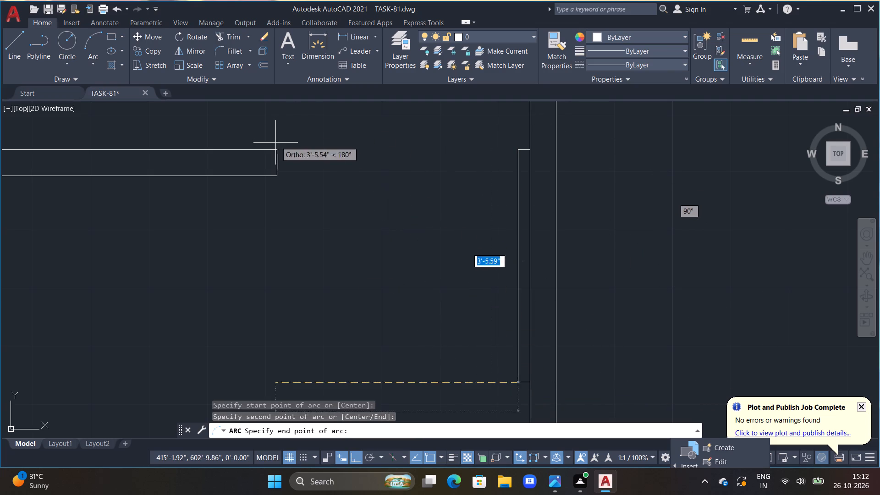
click(273, 148)
Draw a door leaf along the top of the horizontal inner wall from its end corner: 1'6" inward, 2" up, and back to close.
scroll(296, 149, down, 4)
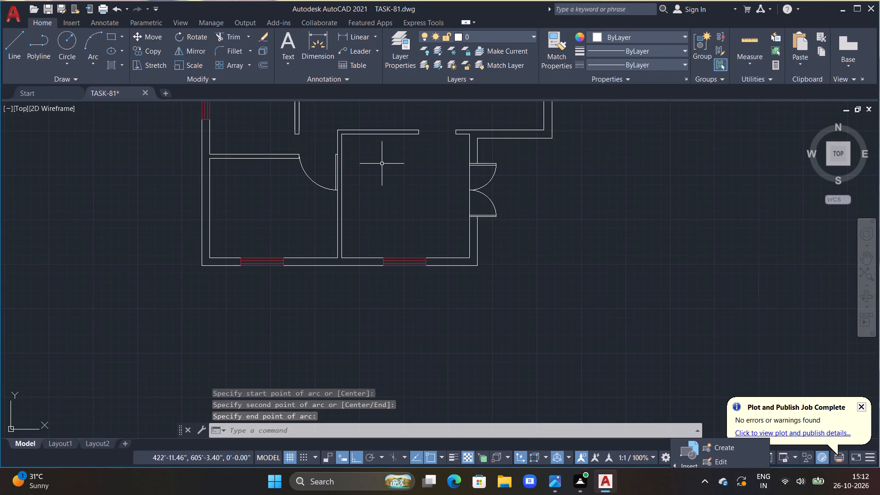
middle_drag(307, 135, 367, 203)
scroll(354, 207, up, 1)
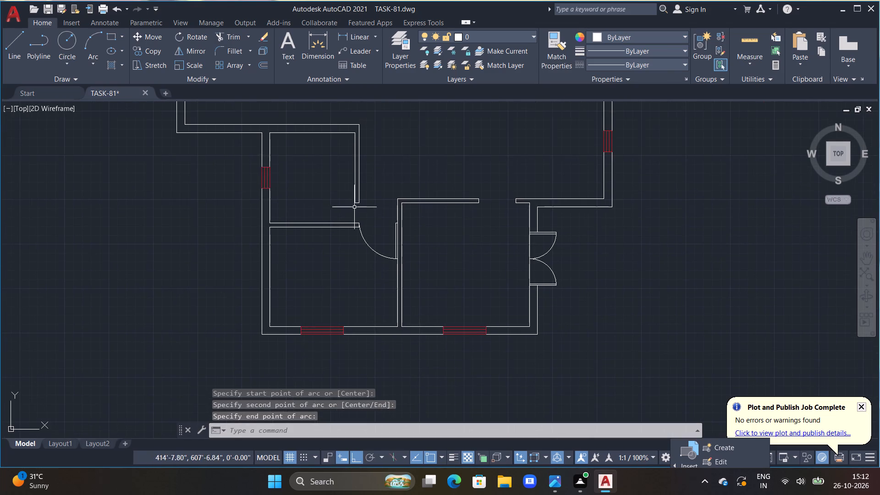
middle_drag(357, 206, 454, 190)
key(Escape)
scroll(446, 196, up, 1)
key(Escape)
key(l)
key(space)
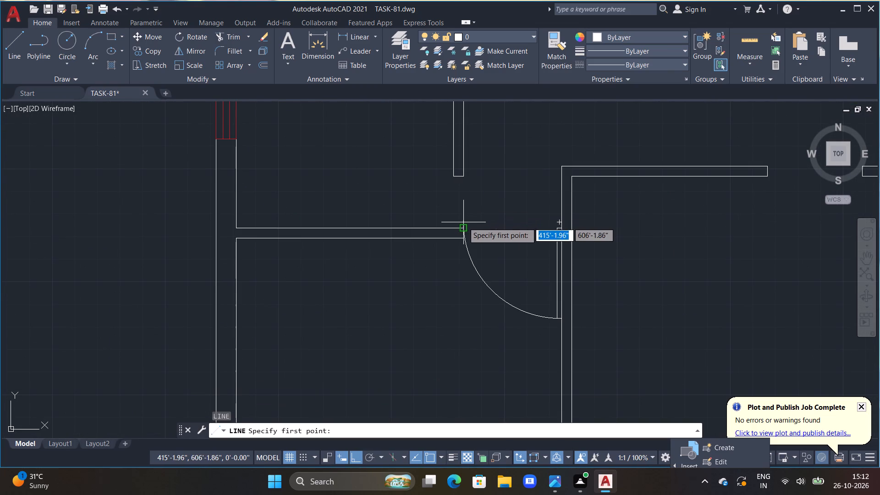
click(462, 228)
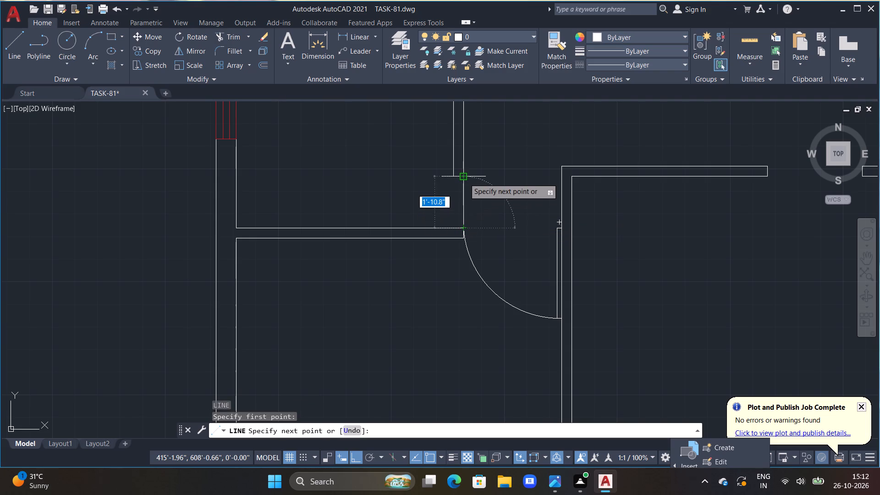
text(1'6")
key(Return)
text(2")
key(Return)
scroll(482, 226, up, 2)
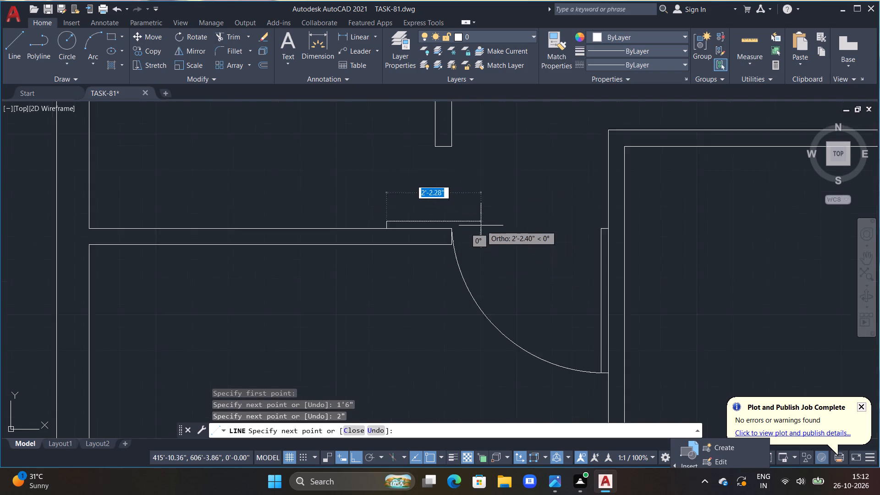
scroll(480, 225, up, 2)
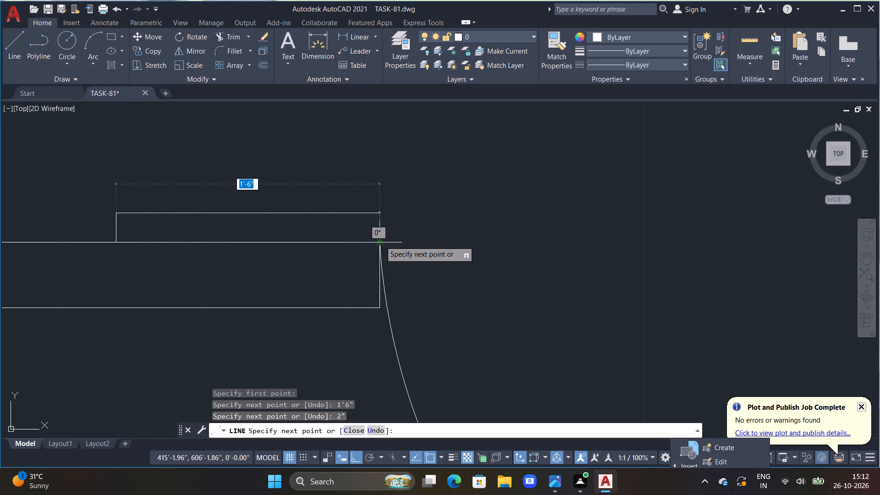
click(380, 213)
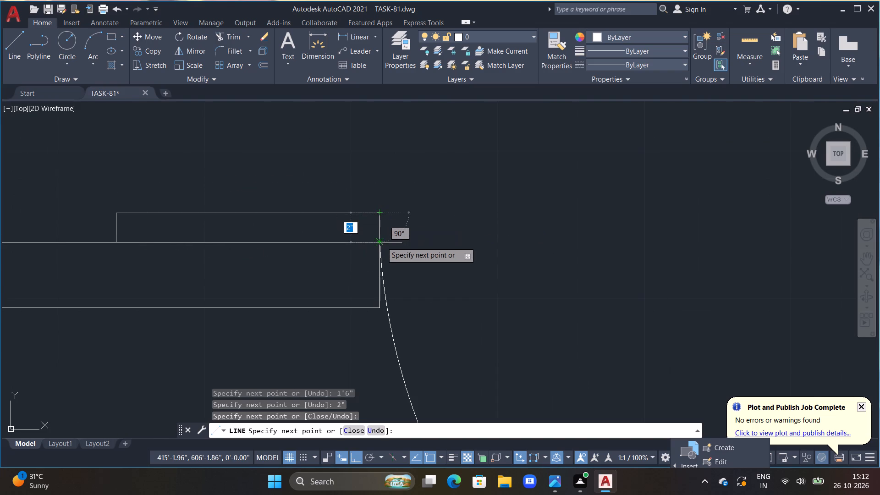
click(382, 242)
key(Escape)
Draw the small door's swing as a three-point arc through the leaf's two free-end corners to the vertical wall's outer corner above.
scroll(388, 216, down, 4)
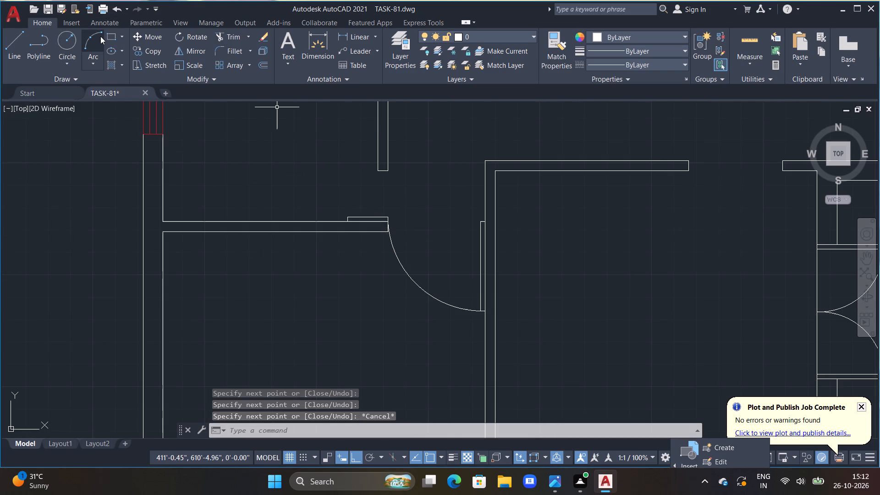
click(100, 36)
scroll(342, 216, up, 2)
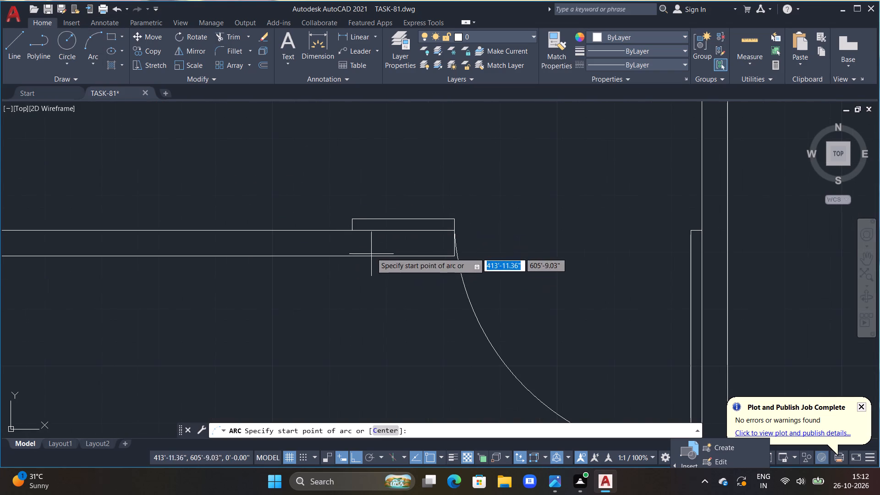
click(352, 228)
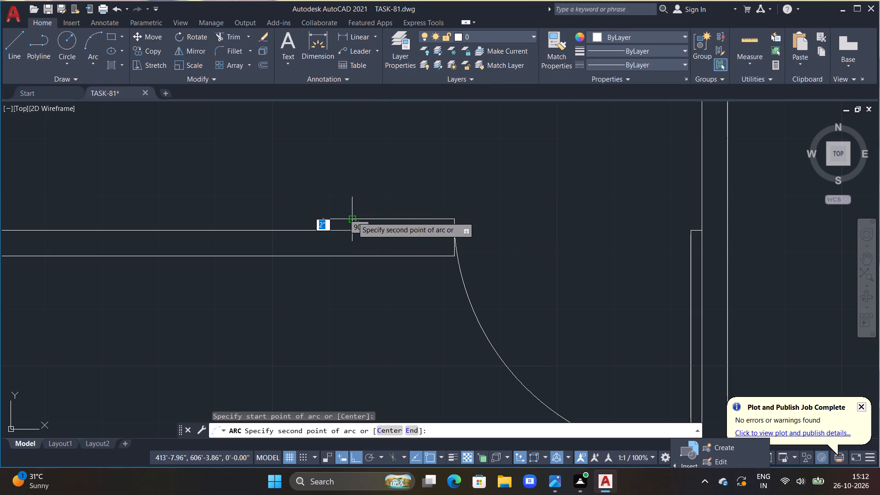
click(352, 216)
middle_drag(383, 196, 388, 265)
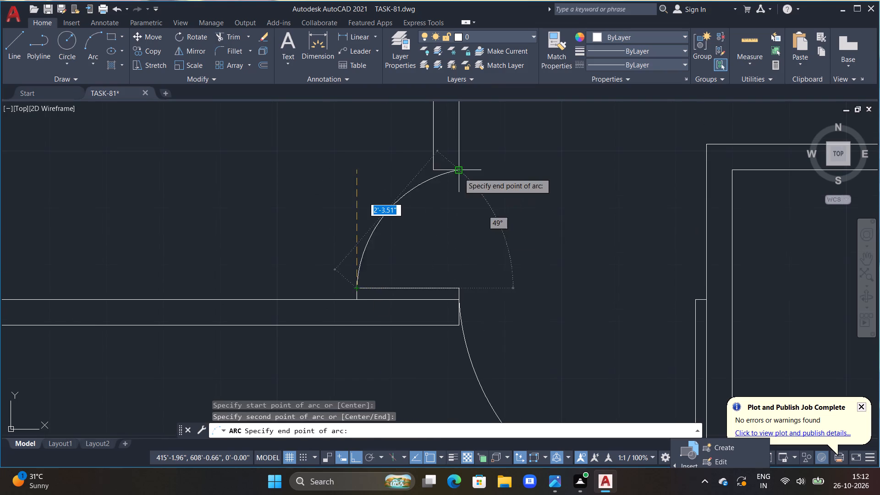
double_click(459, 173)
Draw a door leaf in the opening farther up, from the lower wall's corner: 2'6" along the wall line, 2" up, and back to close.
scroll(491, 175, down, 3)
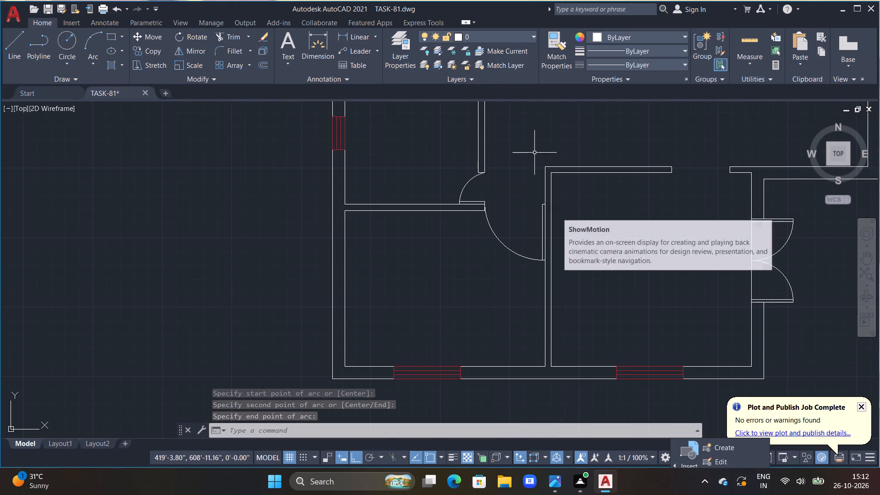
middle_drag(520, 218, 535, 324)
middle_drag(483, 162, 518, 279)
scroll(530, 210, up, 1)
middle_drag(532, 212, 543, 224)
key(Escape)
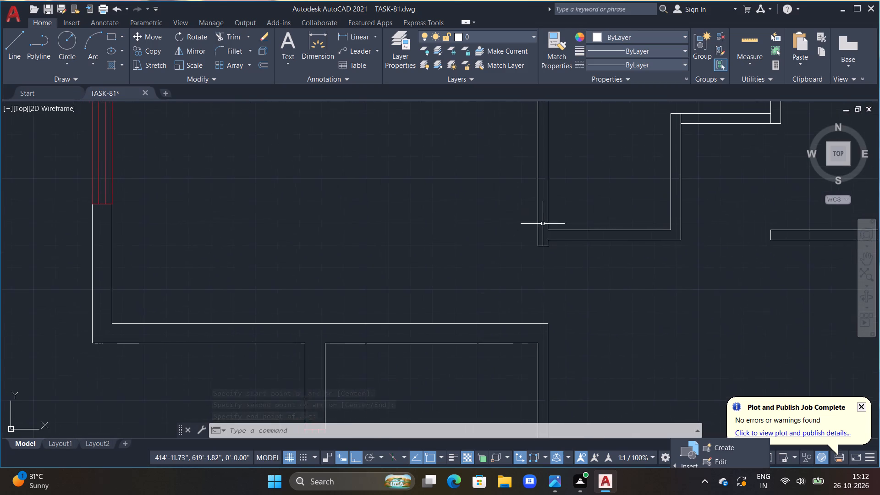
key(Escape)
scroll(541, 240, up, 2)
middle_drag(541, 240, 551, 199)
scroll(551, 195, down, 2)
text(L)
key(space)
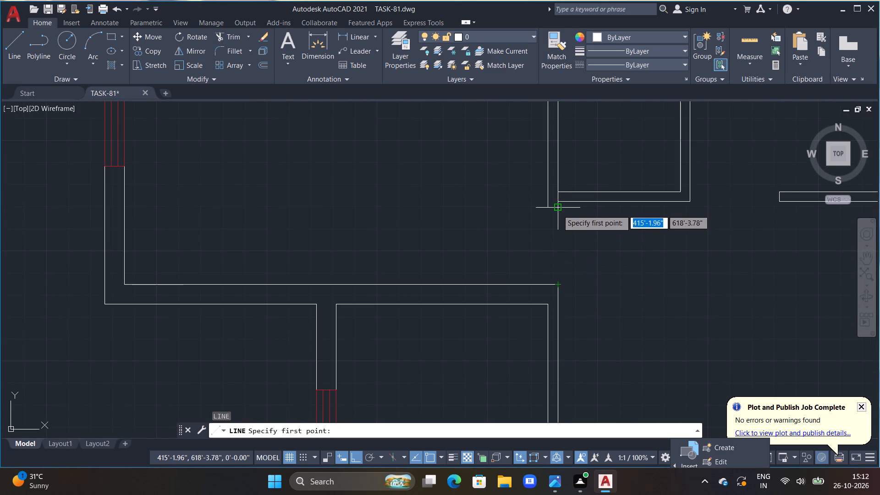
click(559, 284)
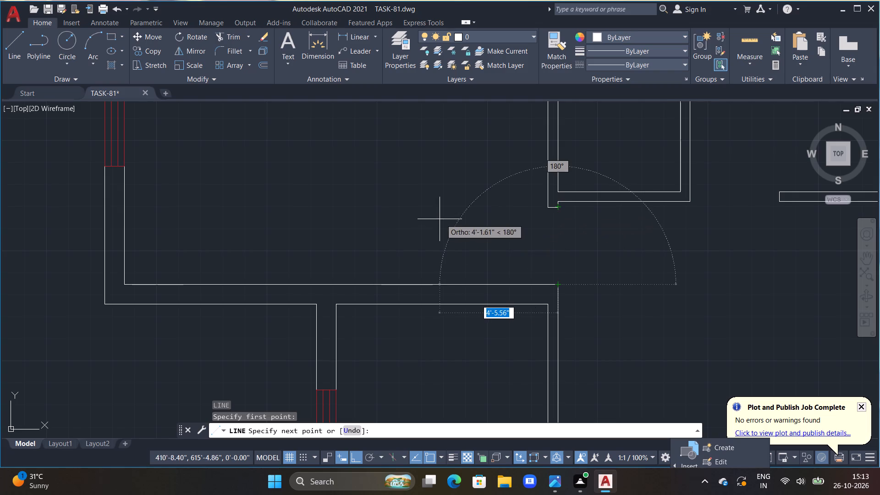
text(2'6)
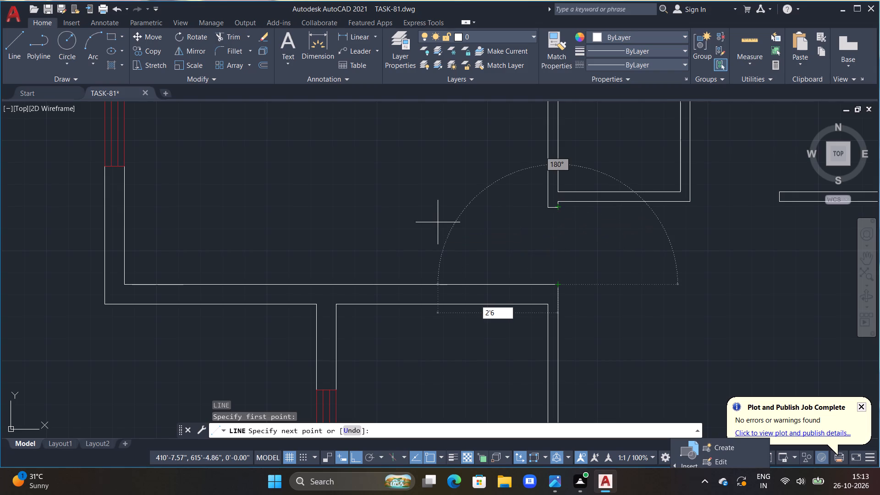
key(shift+quotedbl)
key(Return)
text(2")
key(Return)
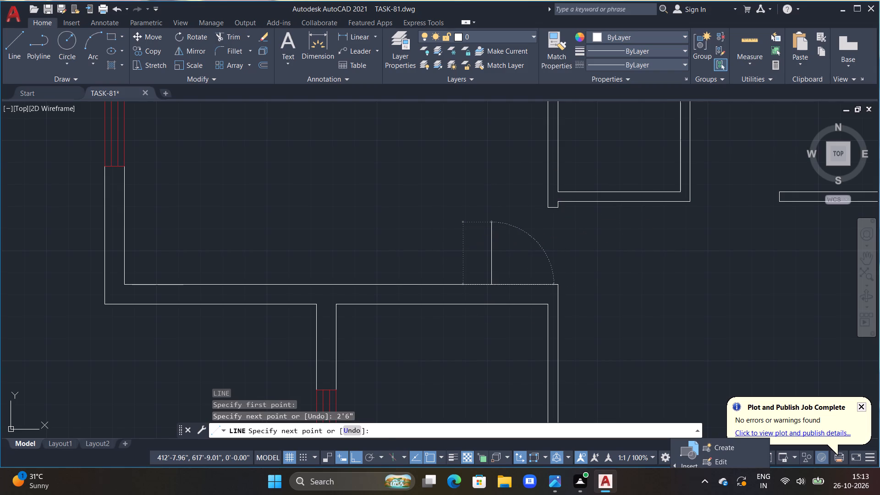
scroll(555, 250, up, 2)
middle_drag(556, 250, 562, 235)
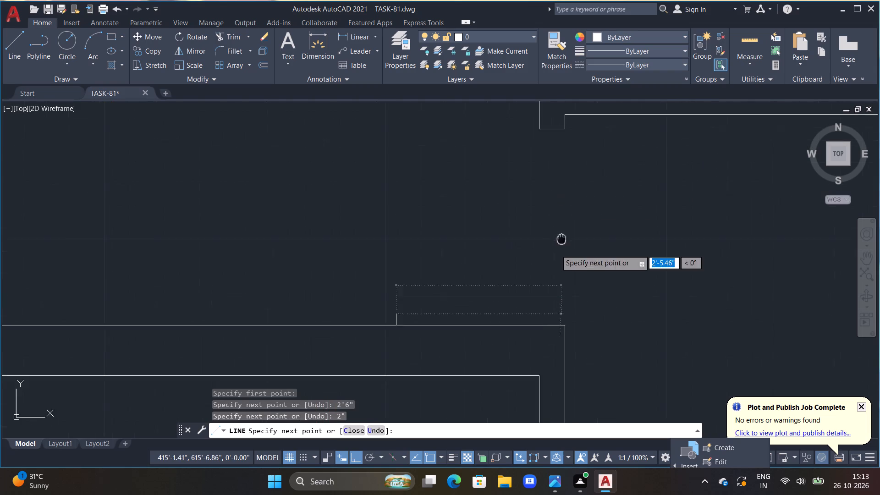
middle_drag(562, 235, 568, 179)
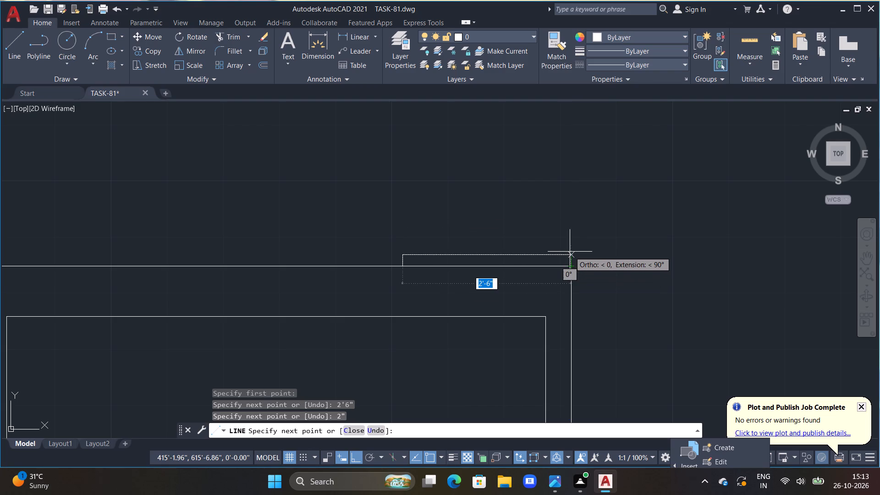
click(570, 254)
double_click(568, 265)
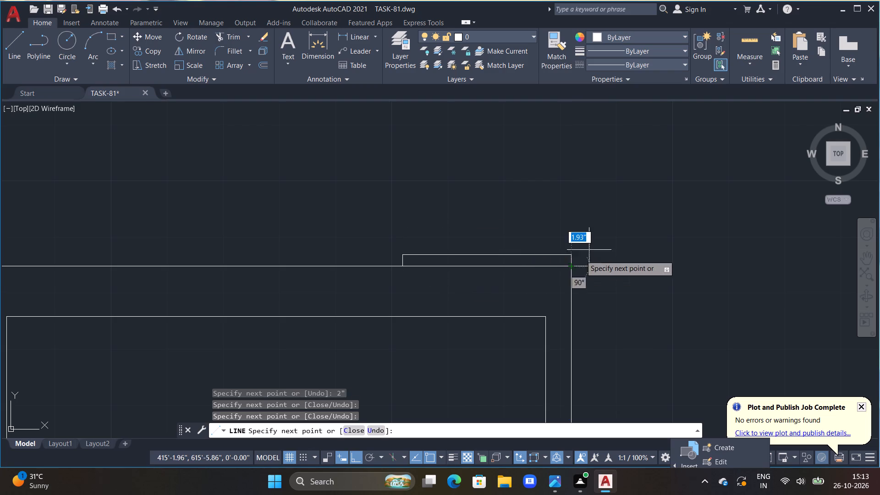
key(Escape)
scroll(608, 241, down, 2)
key(Escape)
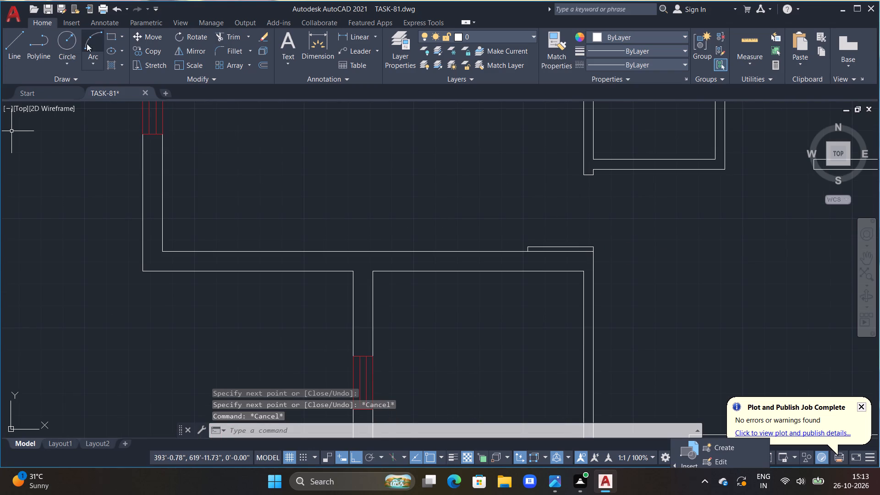
Draw this door's swing as a three-point arc through the leaf's two free-end corners to the lower end corner of the wall above.
click(94, 33)
scroll(555, 247, up, 3)
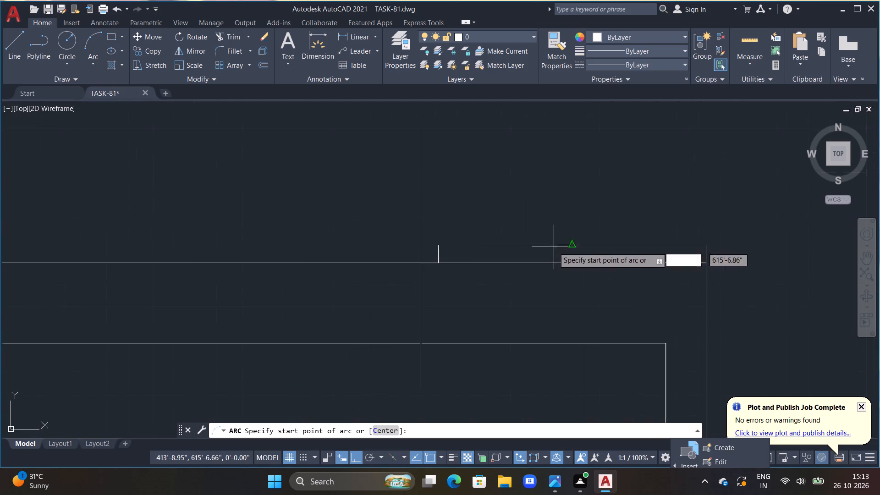
click(437, 264)
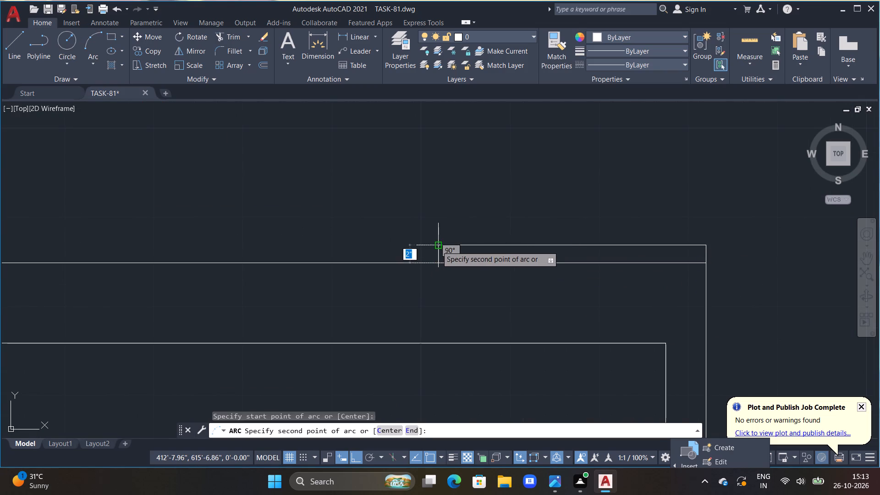
click(439, 246)
scroll(476, 186, down, 3)
middle_drag(555, 173, 501, 220)
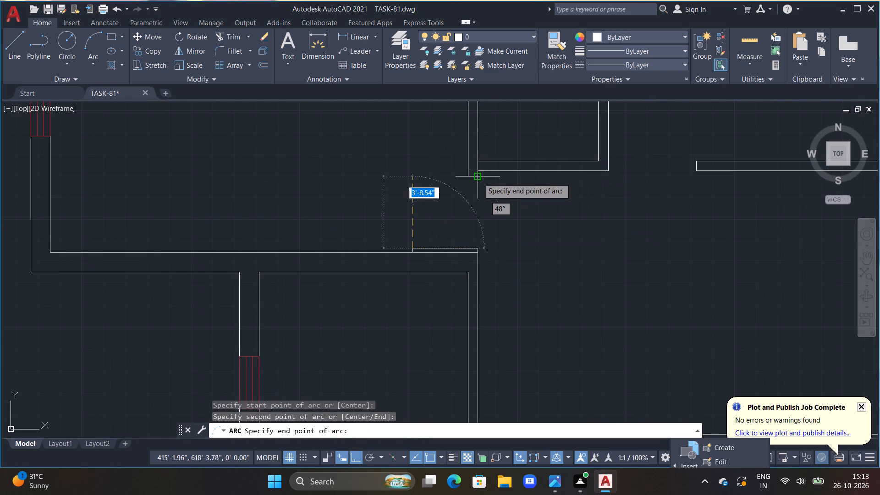
click(478, 178)
Draw a door leaf at the upper-left room's horizontal partition end, from its lower corner: 1'6" up, 2" toward the opening, and back to close.
scroll(535, 210, down, 4)
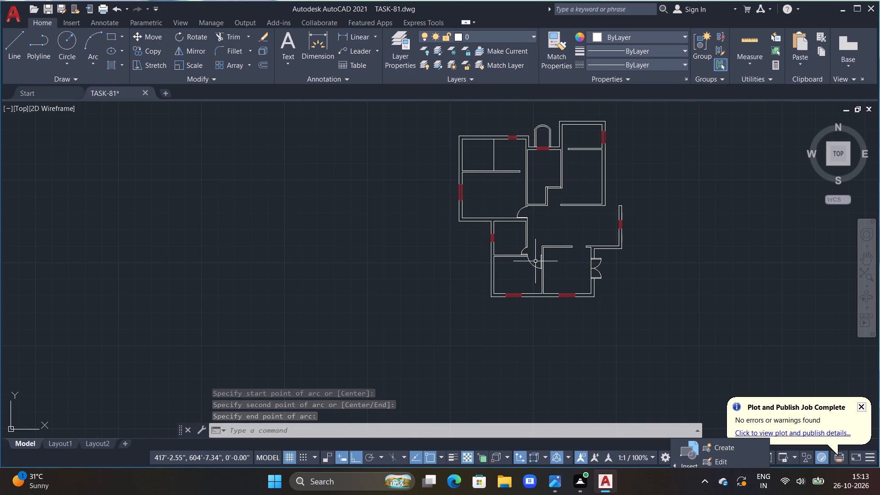
middle_drag(535, 261, 461, 264)
middle_drag(477, 245, 494, 307)
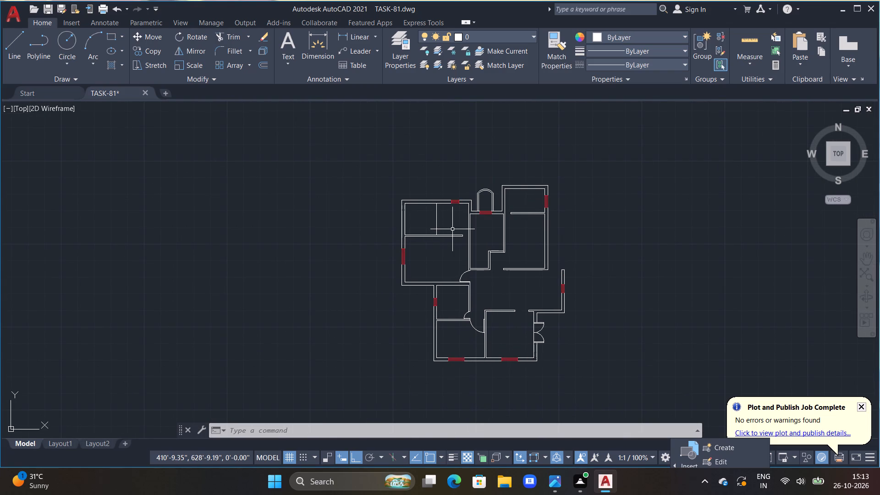
scroll(456, 231, up, 2)
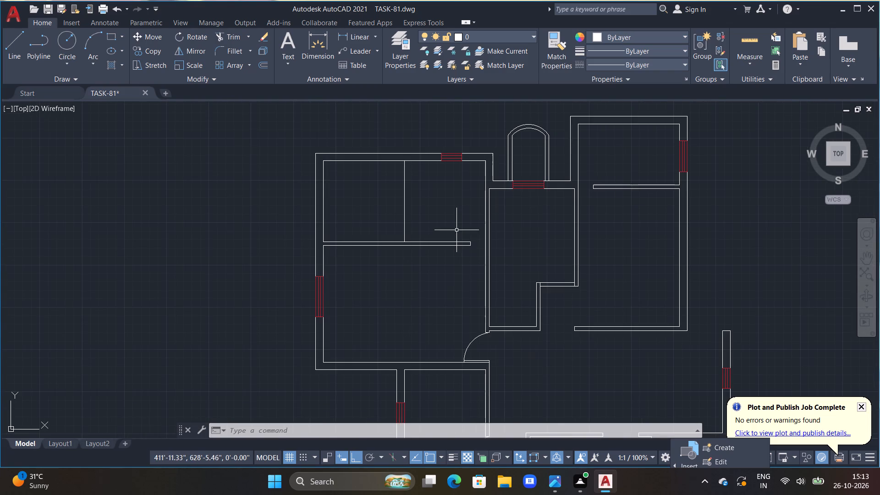
middle_drag(464, 236, 482, 274)
scroll(482, 274, up, 3)
middle_drag(484, 270, 499, 243)
text(L)
key(space)
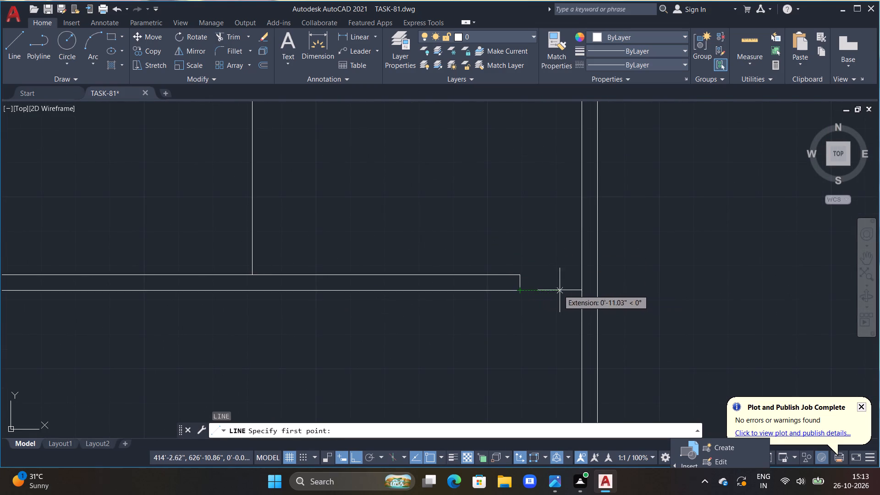
click(522, 291)
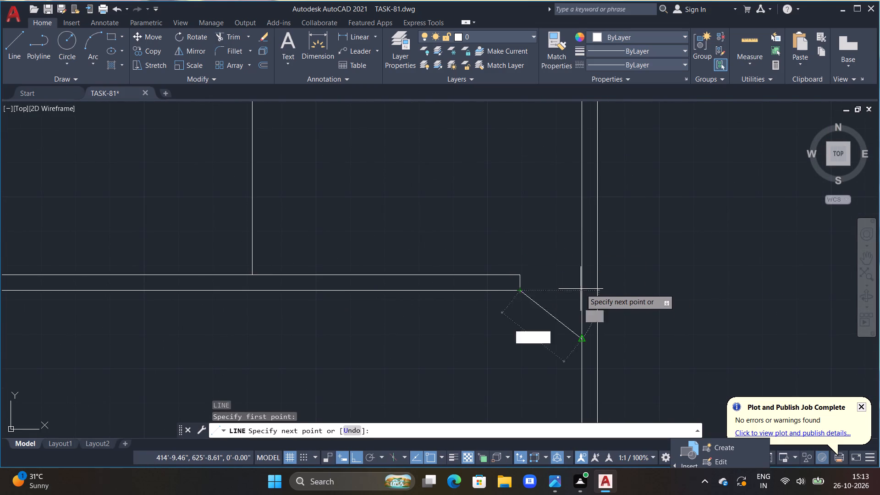
text(1'6")
key(Return)
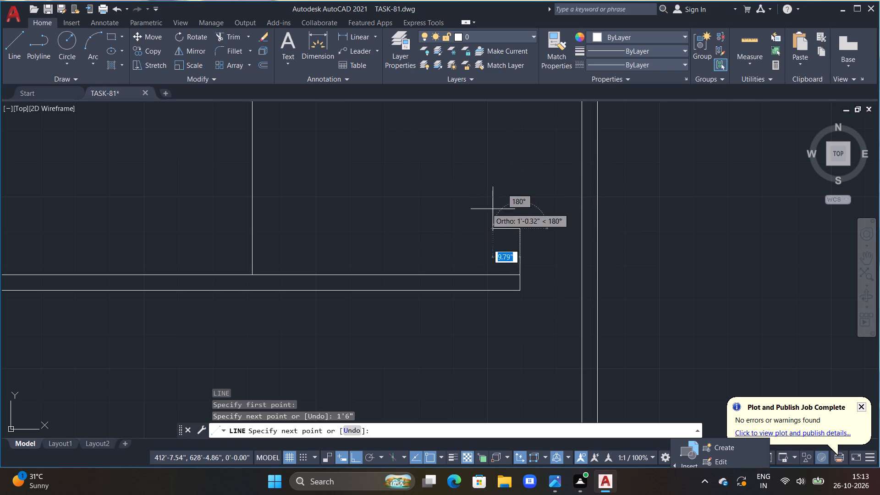
text(2")
key(Return)
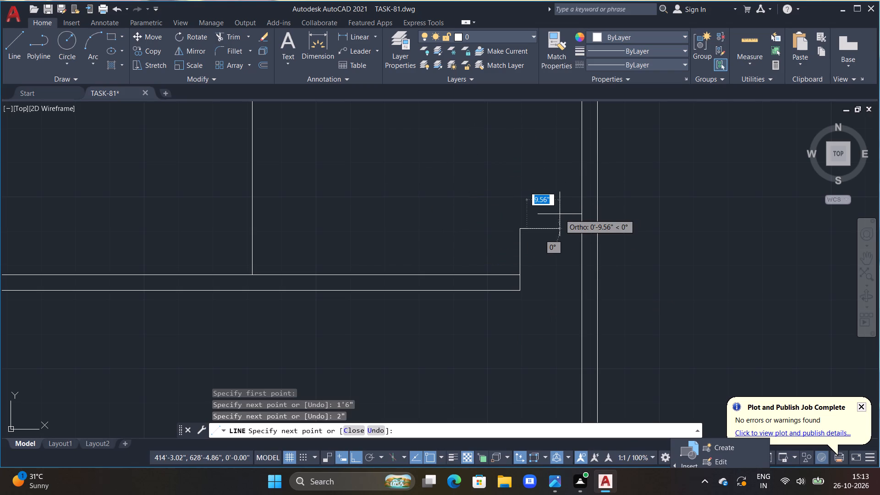
scroll(544, 300, up, 2)
middle_drag(544, 300, 613, 297)
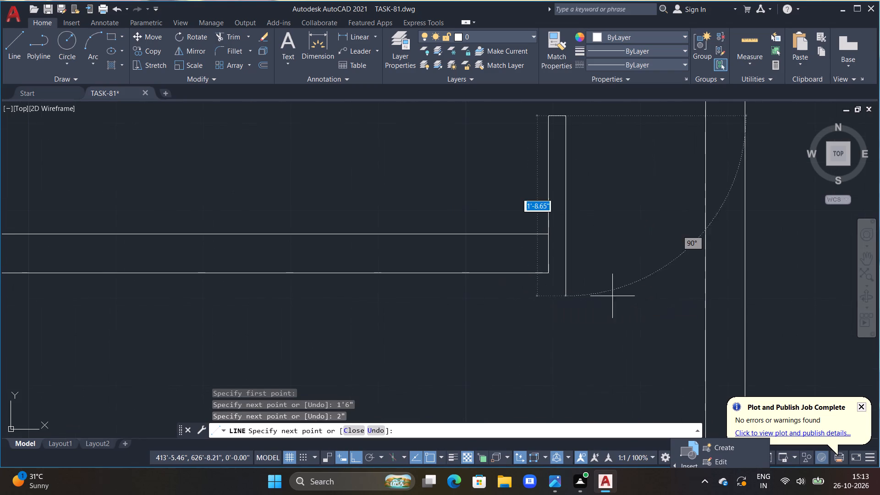
click(565, 274)
click(548, 274)
key(Escape)
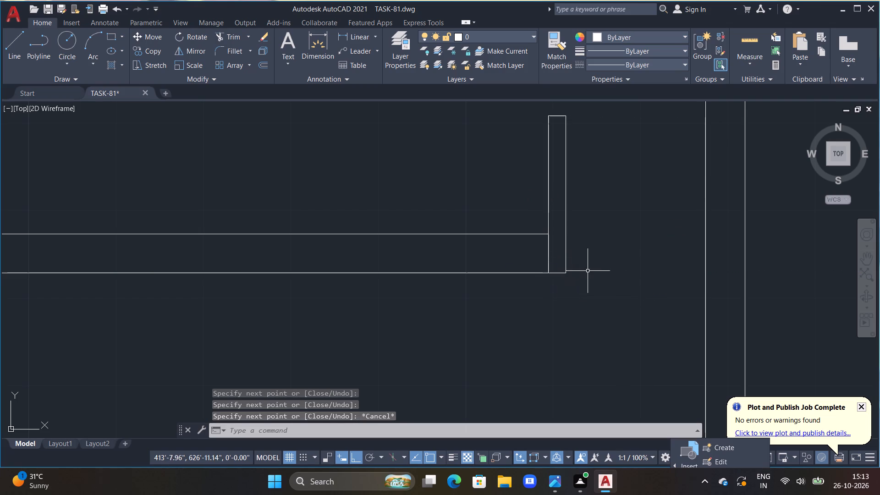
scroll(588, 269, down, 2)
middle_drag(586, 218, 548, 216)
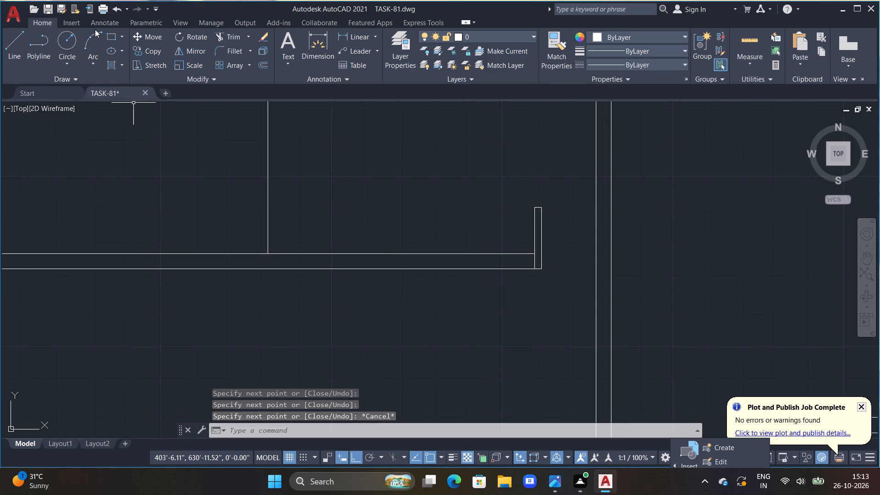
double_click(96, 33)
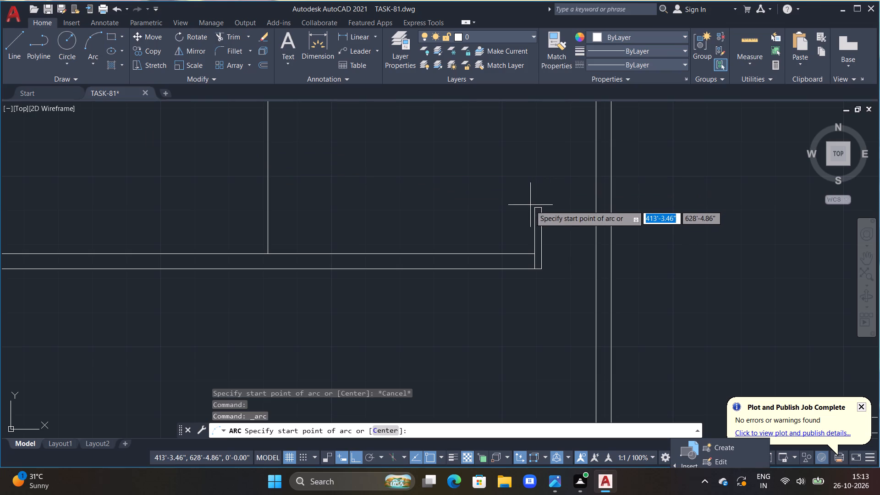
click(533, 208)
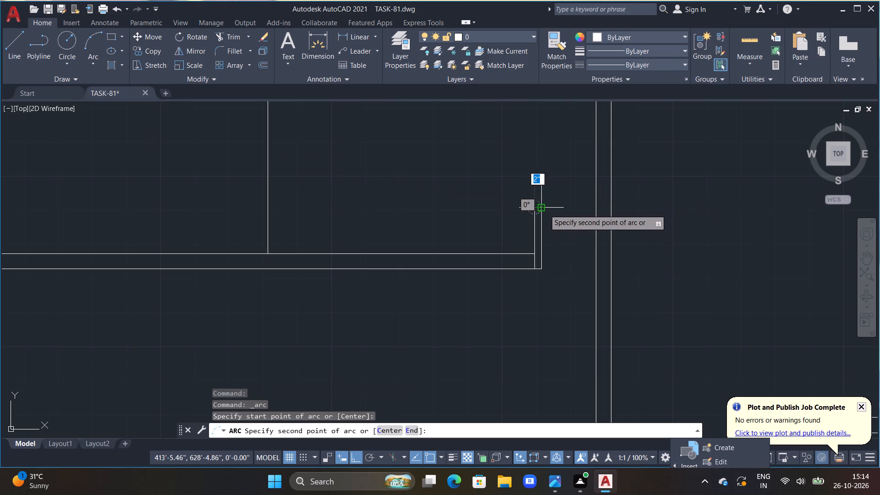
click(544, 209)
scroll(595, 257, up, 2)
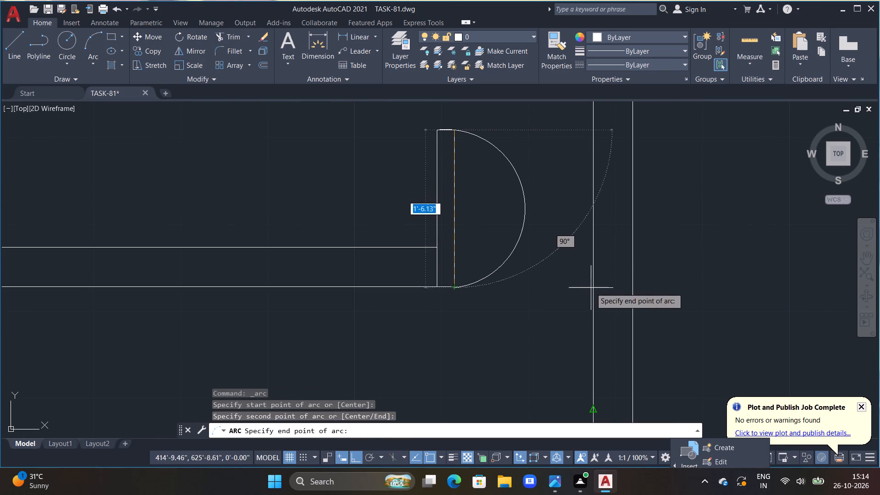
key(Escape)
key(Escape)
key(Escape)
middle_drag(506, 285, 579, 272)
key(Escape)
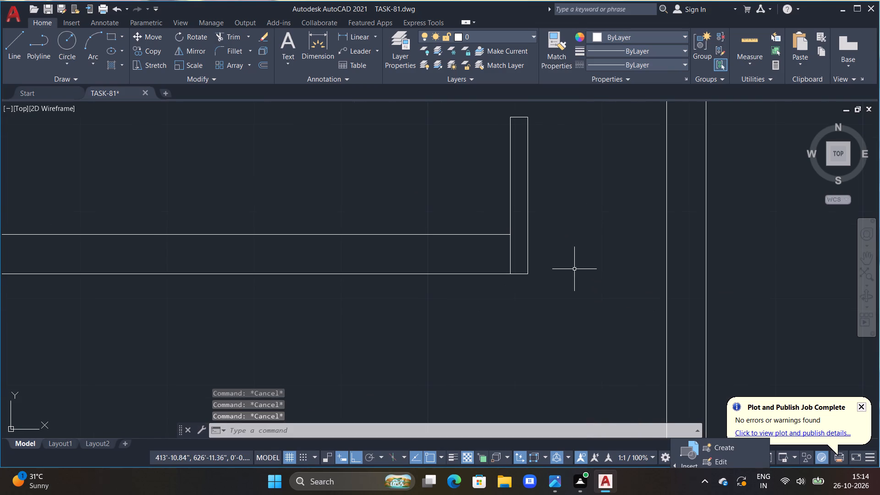
Draw a horizontal line from the leaf's lower outer corner across the opening, and trim its overhang at the vertical wall's near face.
text(L)
key(space)
click(530, 275)
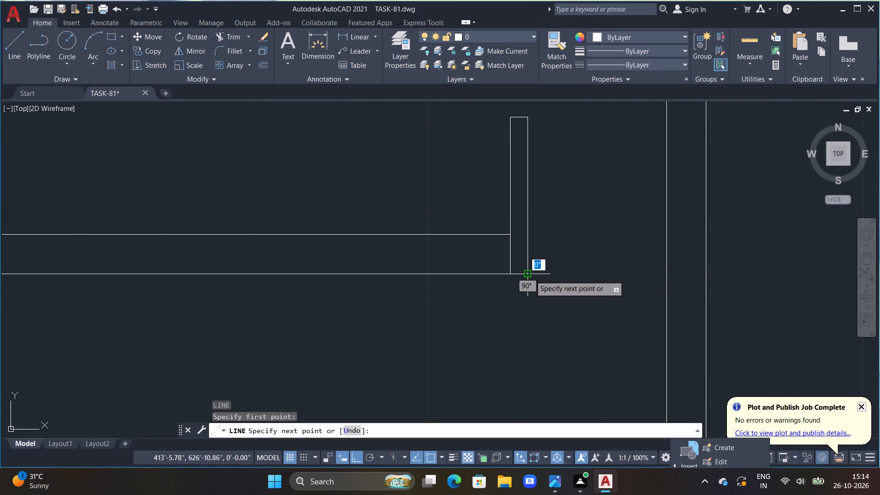
double_click(675, 272)
key(Escape)
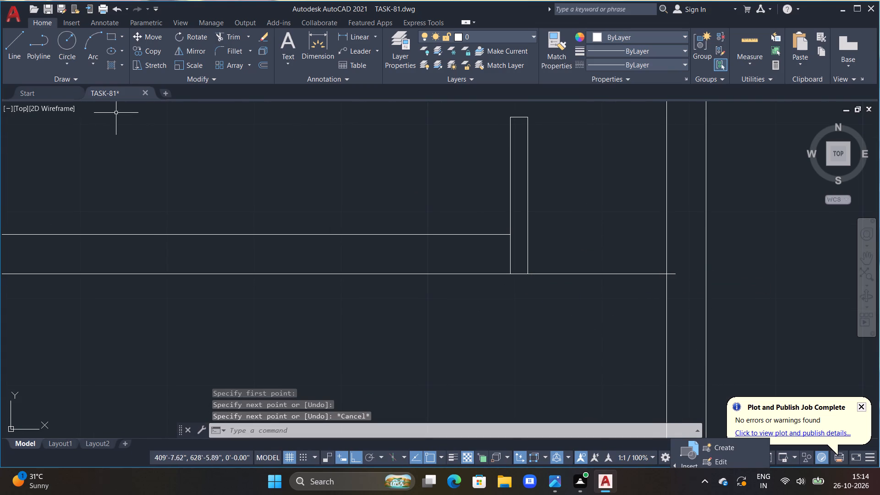
key(t)
key(r)
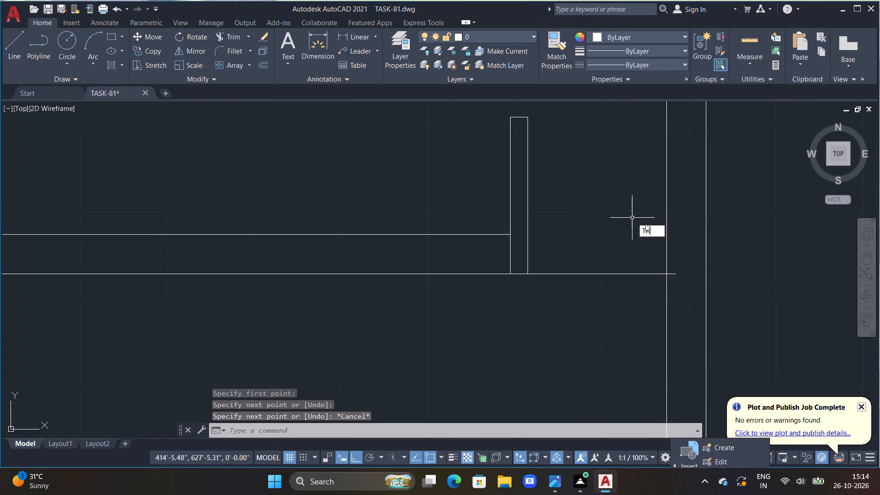
key(space)
click(673, 274)
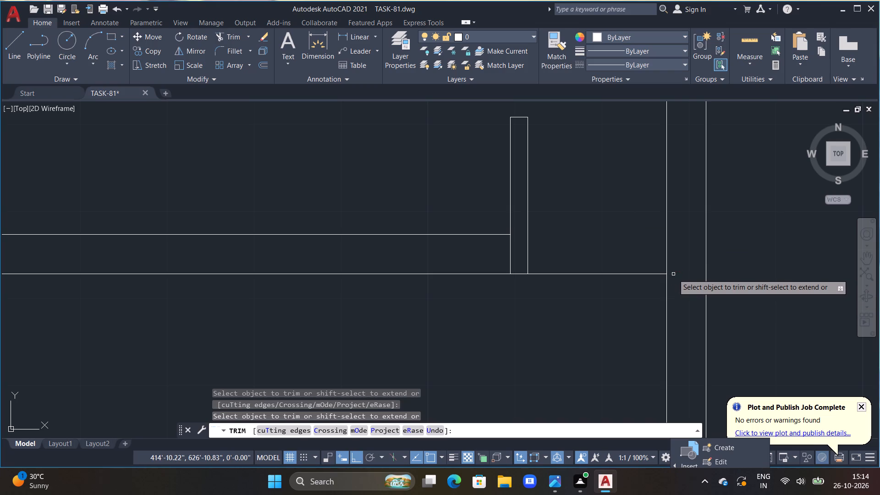
key(grave)
key(Escape)
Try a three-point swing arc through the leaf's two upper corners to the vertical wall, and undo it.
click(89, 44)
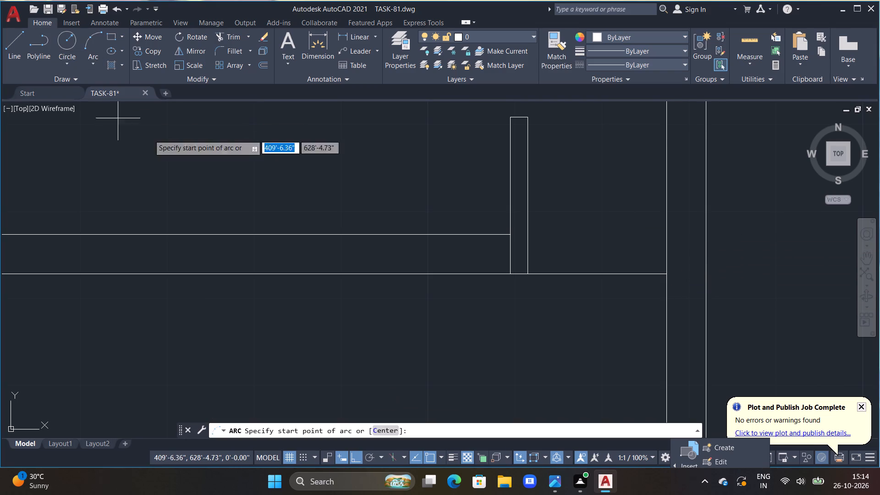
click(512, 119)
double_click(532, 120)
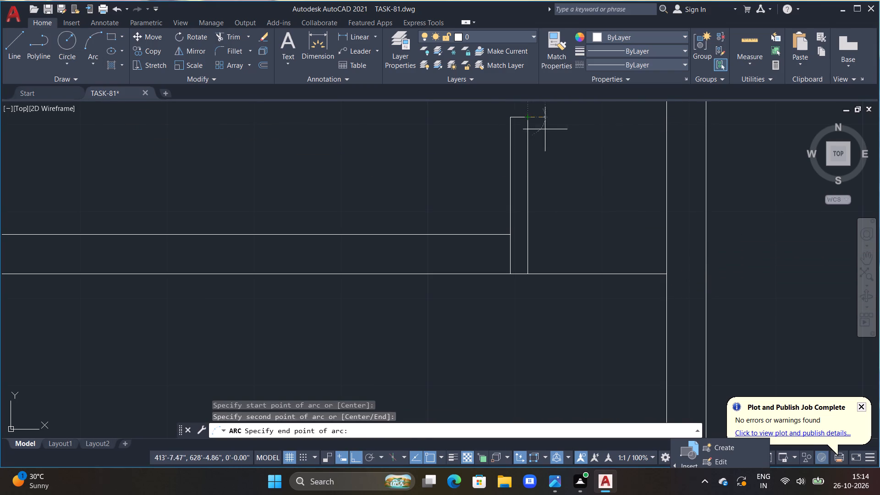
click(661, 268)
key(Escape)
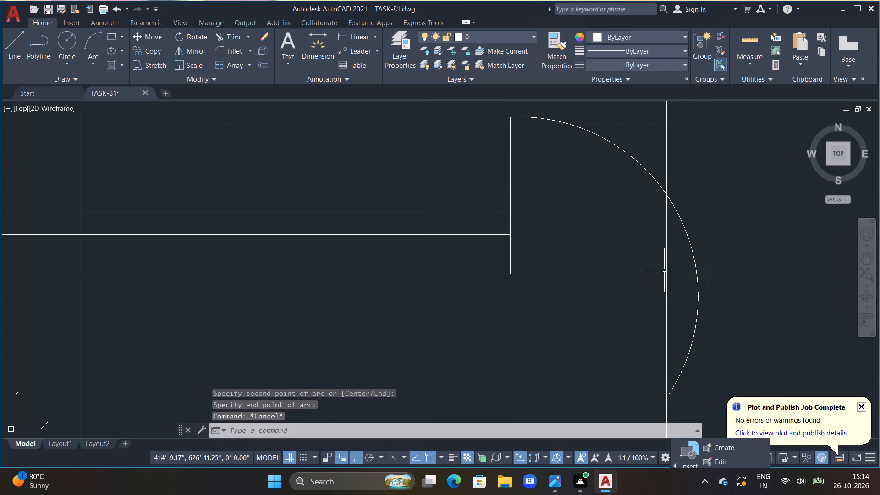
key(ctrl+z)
Draw the door's swing as a three-point arc through the leaf's two upper corners to the threshold line's end at the vertical wall.
scroll(646, 265, up, 1)
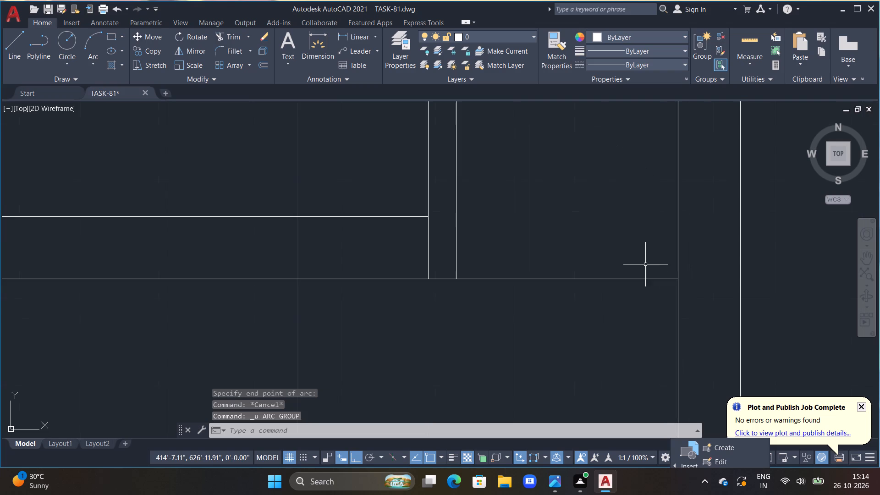
middle_drag(645, 264, 569, 341)
double_click(98, 56)
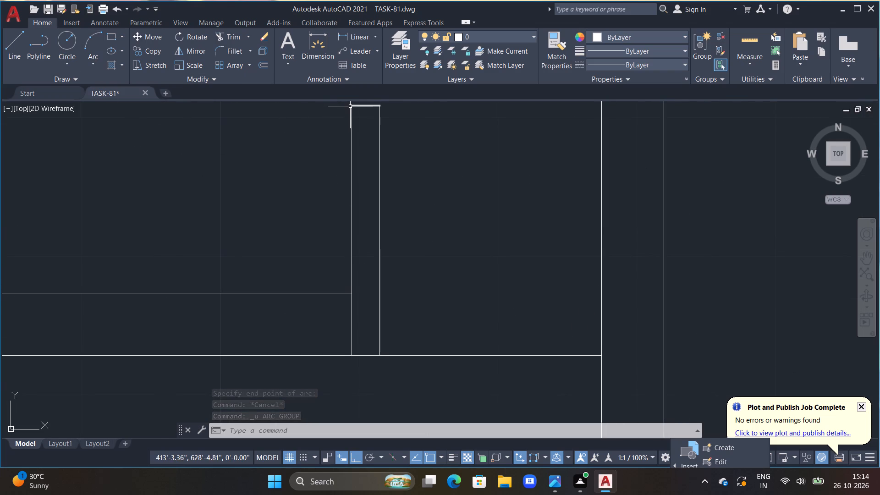
triple_click(99, 40)
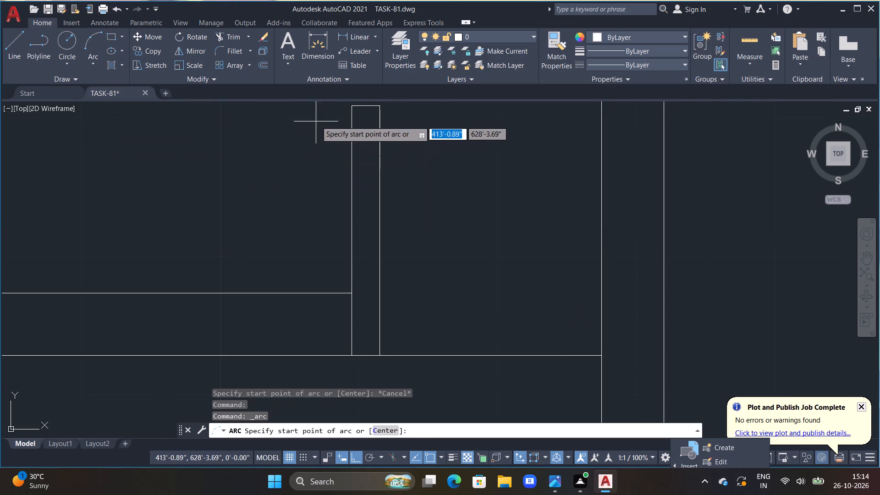
click(352, 108)
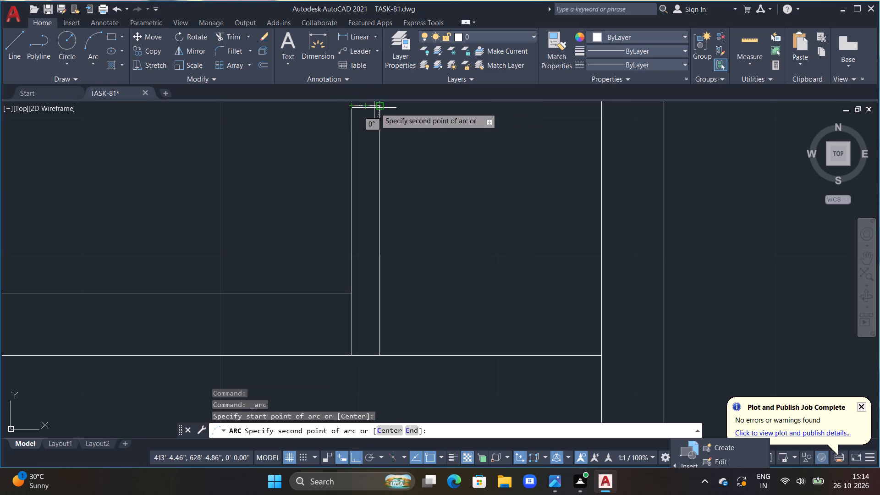
click(377, 108)
click(598, 352)
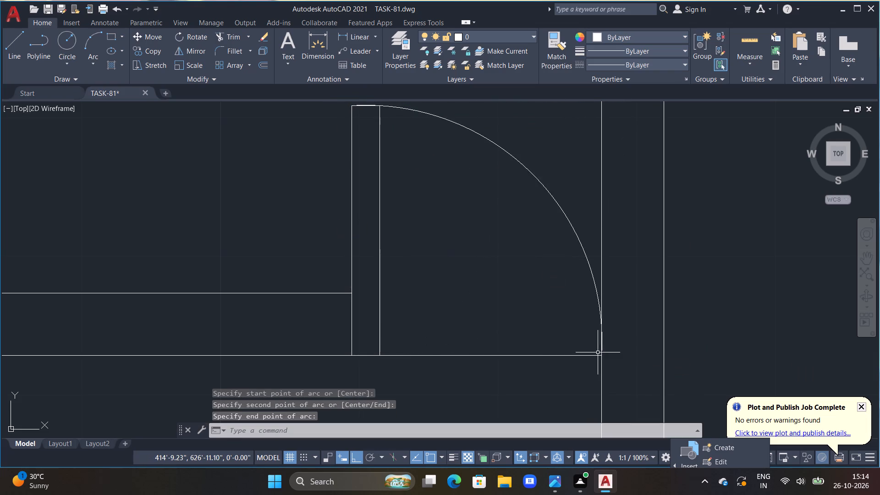
Trim away the threshold line that crosses the door opening beside the upper-left room's small door leaf.
scroll(589, 343, down, 3)
middle_drag(531, 365, 532, 293)
scroll(532, 293, up, 1)
key(Escape)
key(Escape)
key(Escape)
key(Escape)
key(Escape)
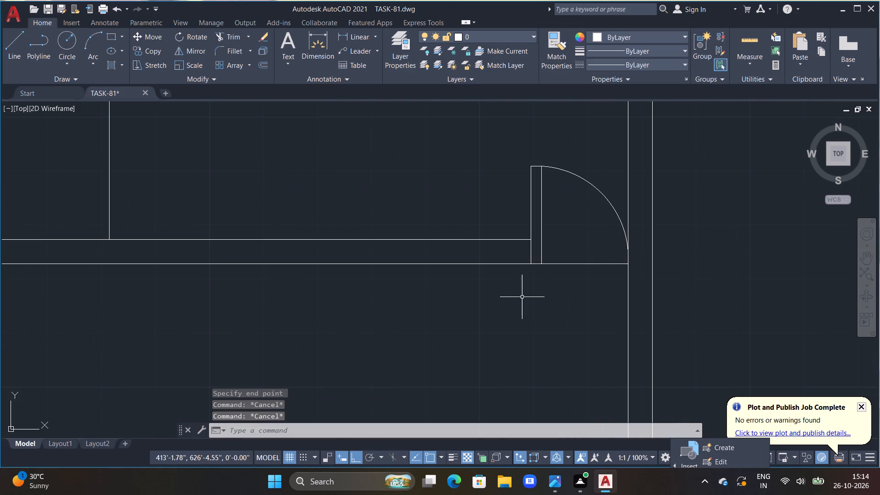
text(TR)
key(space)
drag(583, 258, 573, 324)
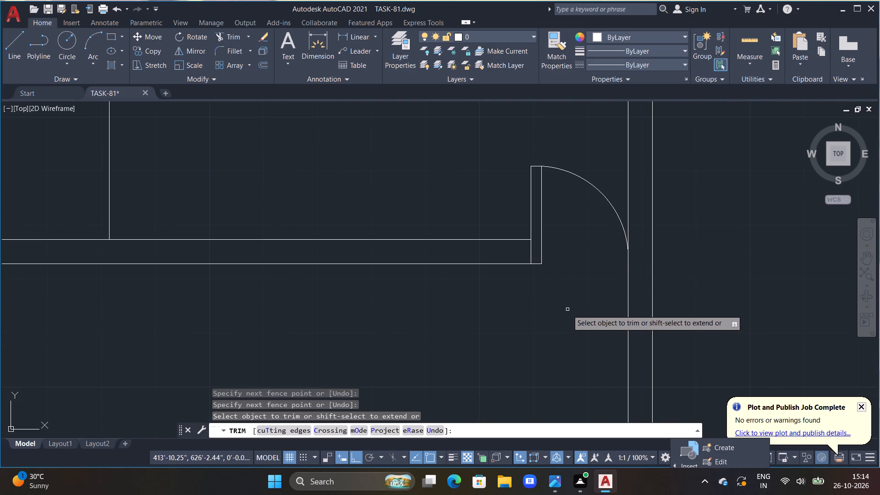
scroll(565, 315, down, 3)
scroll(502, 354, down, 1)
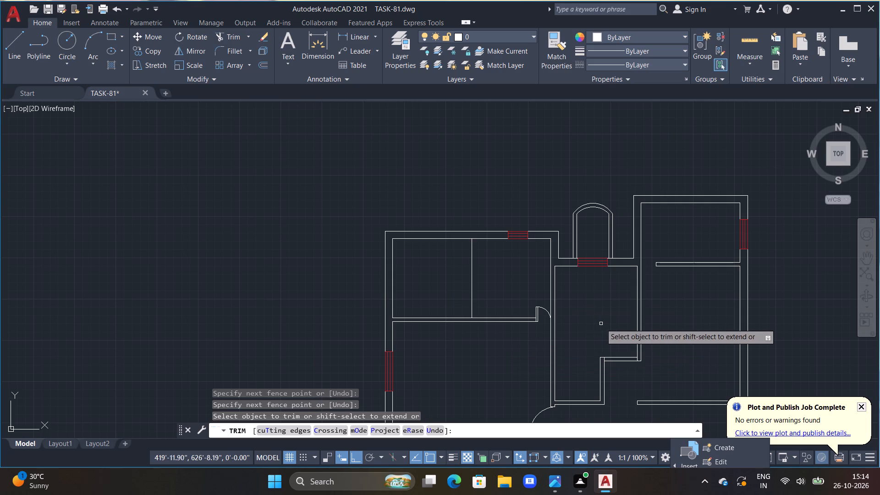
middle_drag(589, 316, 533, 261)
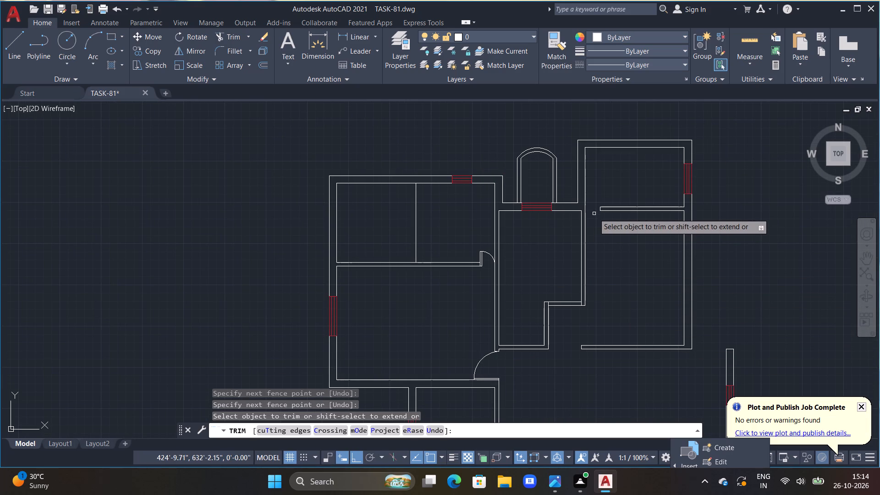
middle_drag(608, 262, 615, 210)
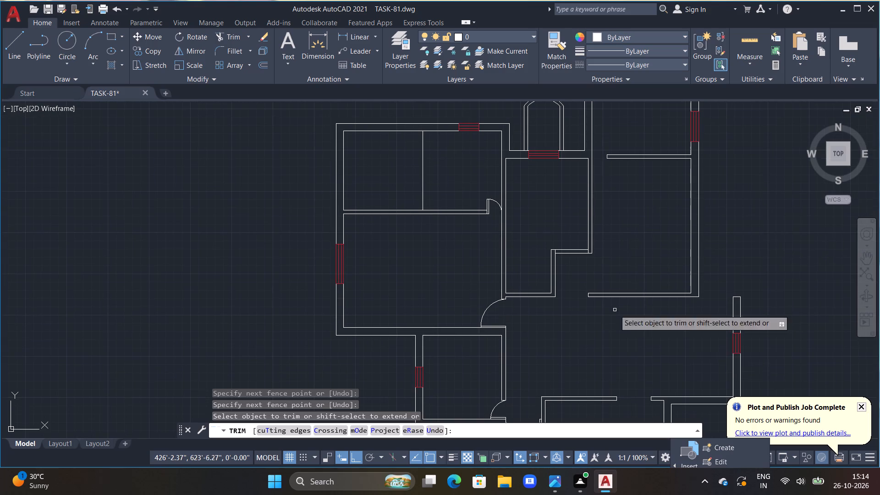
key(Escape)
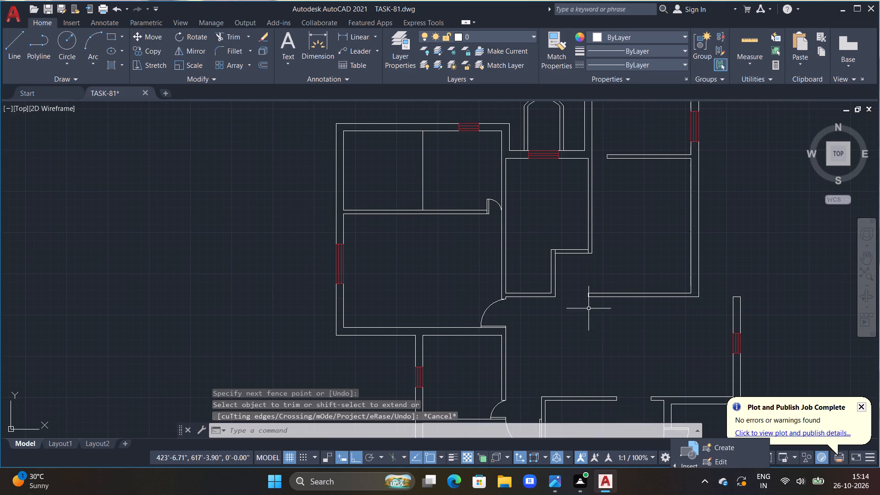
Draw a door leaf at the upper-right room's lower wall end, from its upper corner: 4' along the wall, 2" up, and back to close.
scroll(588, 290, up, 2)
key(Escape)
middle_click(591, 264)
scroll(591, 264, up, 1)
key(Escape)
key(Escape)
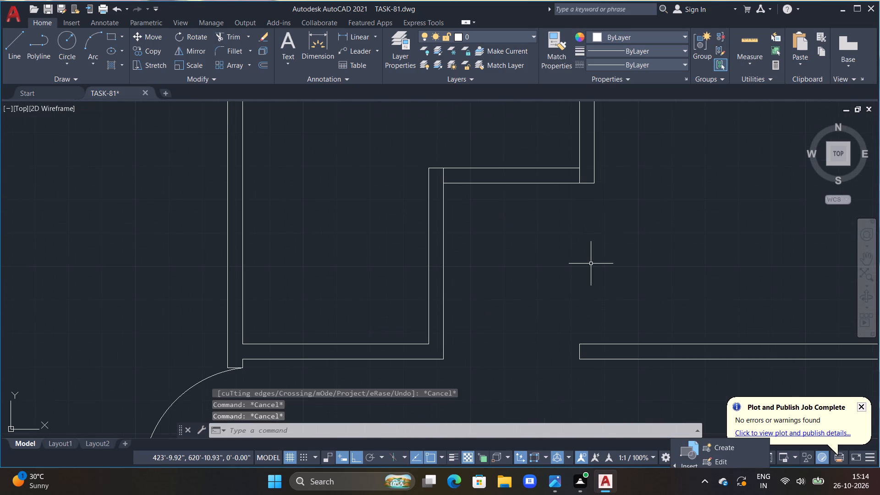
text(L)
key(space)
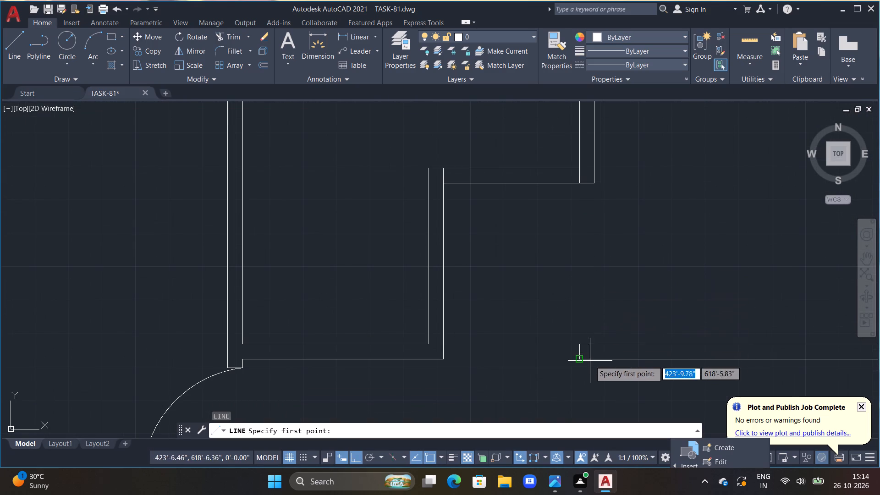
click(582, 346)
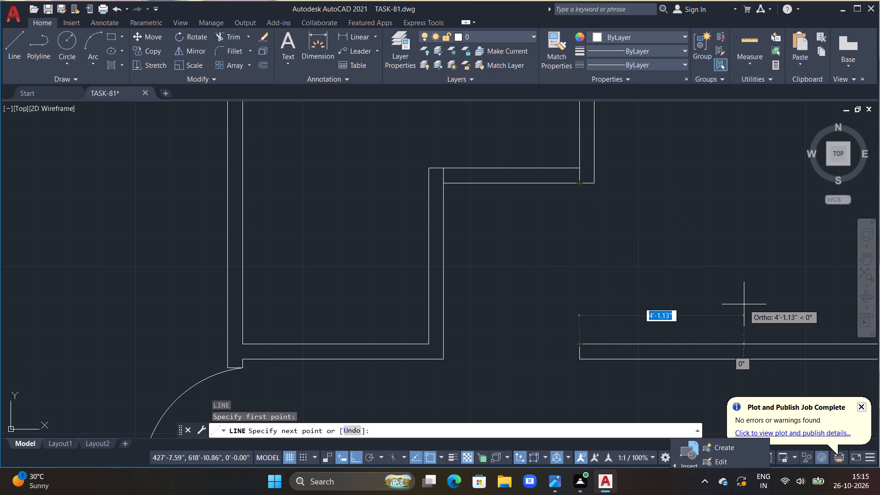
text(4')
key(Return)
text(2")
key(Return)
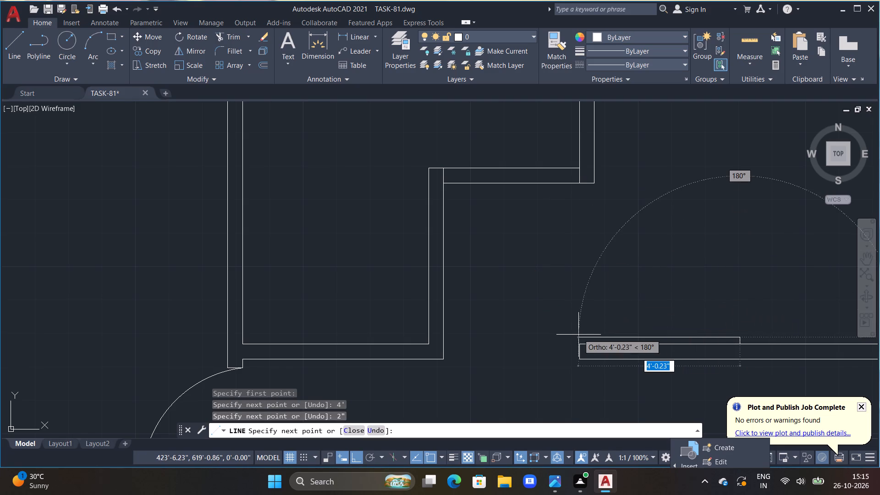
scroll(578, 335, up, 2)
middle_drag(576, 330, 529, 286)
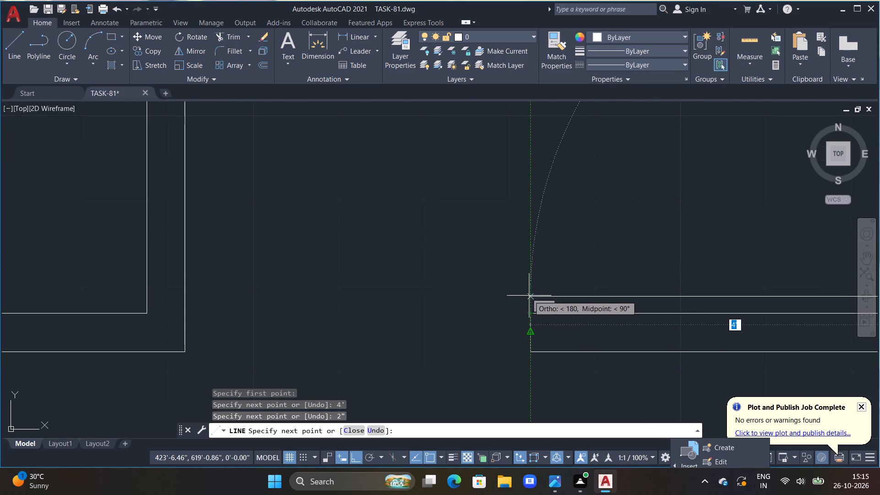
click(530, 297)
click(528, 310)
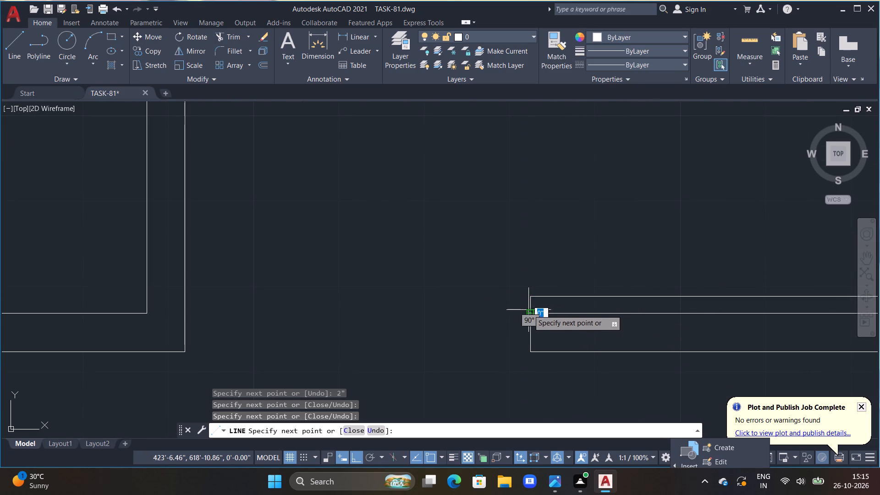
key(Escape)
Draw the door's swing as a three-point arc through the leaf's two far-end corners to the lower end of the vertical wall above.
scroll(582, 276, down, 3)
middle_drag(626, 203, 608, 208)
middle_drag(531, 174, 406, 169)
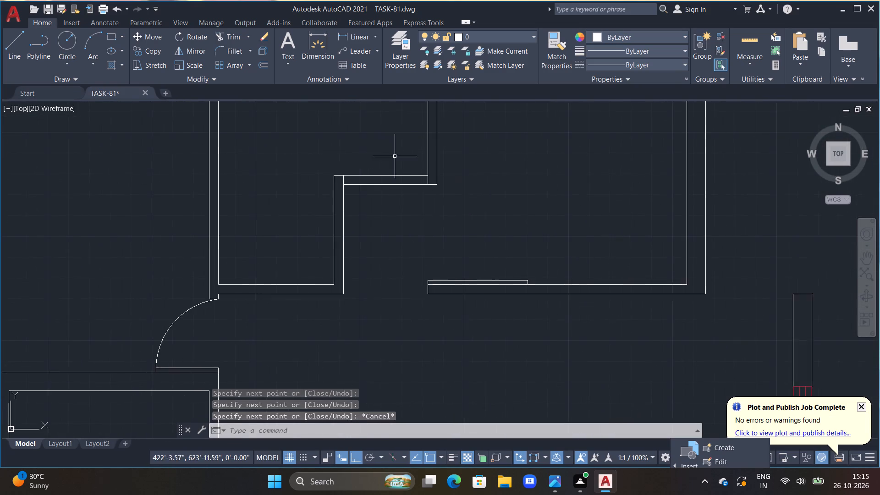
scroll(338, 110, up, 2)
scroll(298, 92, down, 2)
middle_drag(318, 105, 276, 57)
scroll(280, 56, down, 2)
scroll(481, 298, down, 2)
middle_drag(467, 271, 402, 200)
click(87, 38)
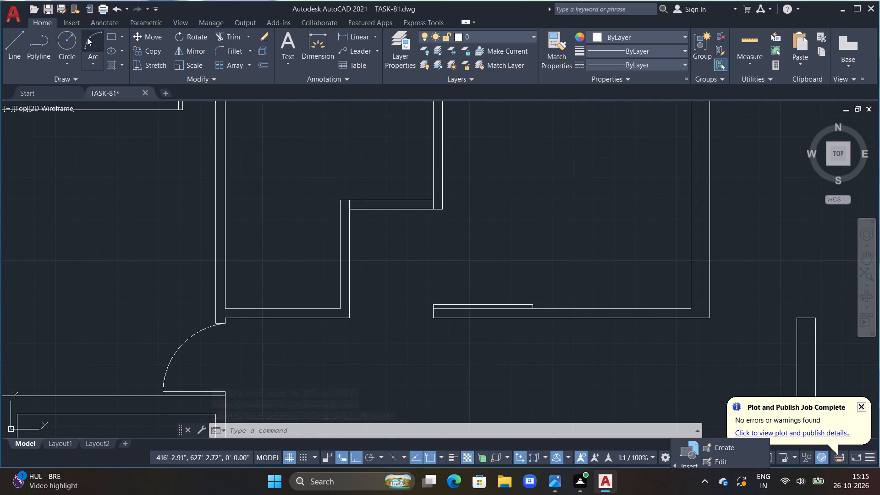
scroll(534, 316, up, 2)
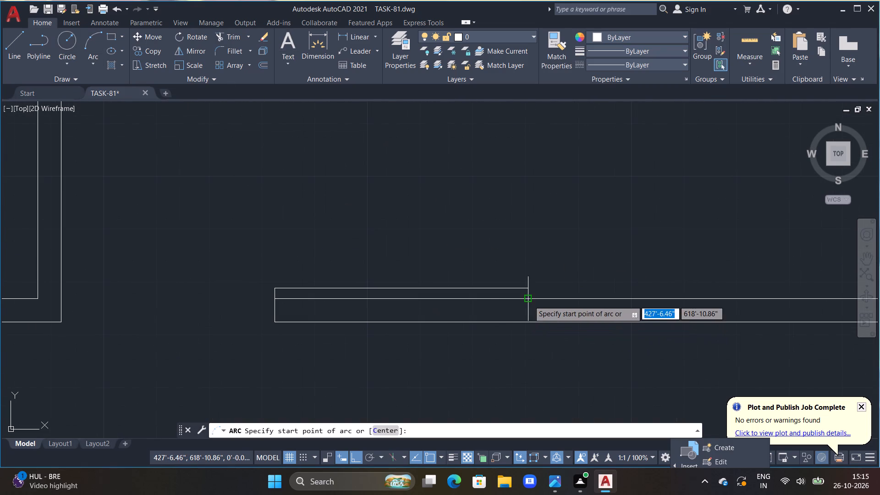
click(529, 301)
click(530, 286)
scroll(488, 198, down, 2)
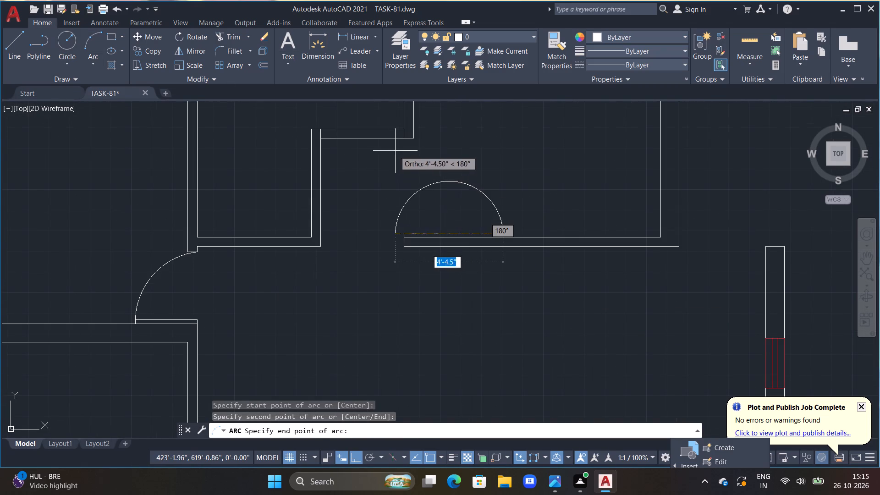
click(404, 142)
scroll(478, 160, down, 5)
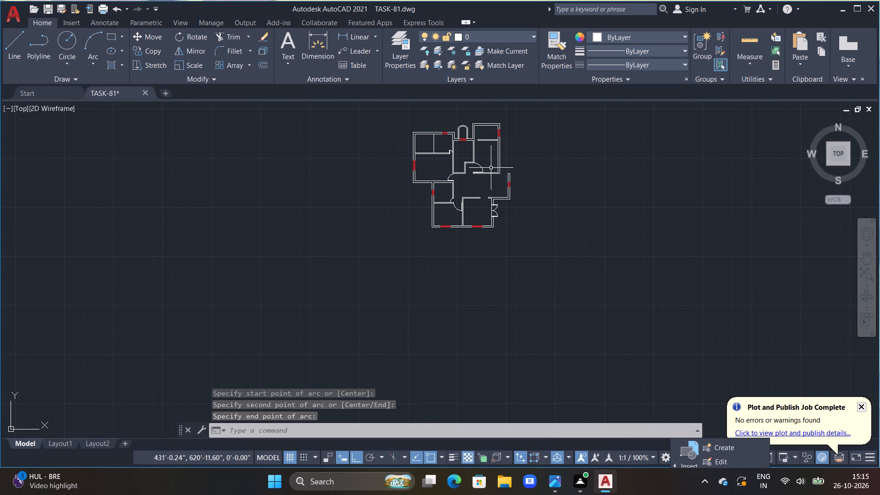
middle_drag(491, 167, 495, 187)
key(Escape)
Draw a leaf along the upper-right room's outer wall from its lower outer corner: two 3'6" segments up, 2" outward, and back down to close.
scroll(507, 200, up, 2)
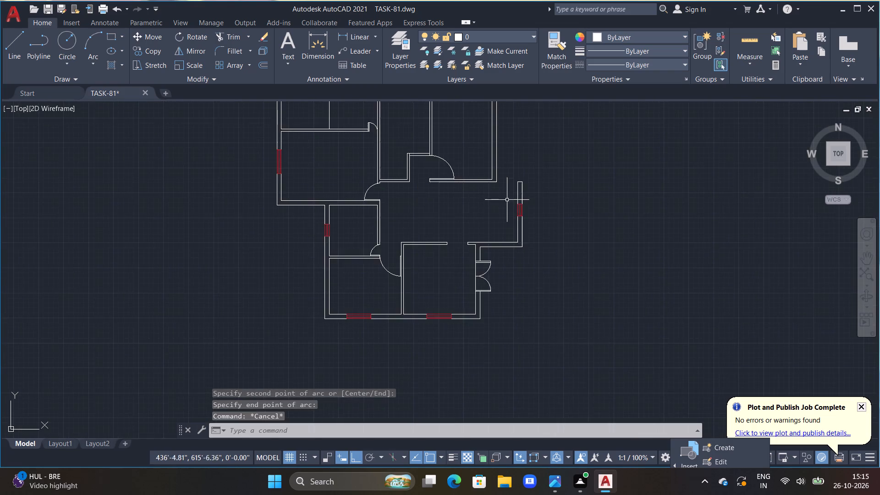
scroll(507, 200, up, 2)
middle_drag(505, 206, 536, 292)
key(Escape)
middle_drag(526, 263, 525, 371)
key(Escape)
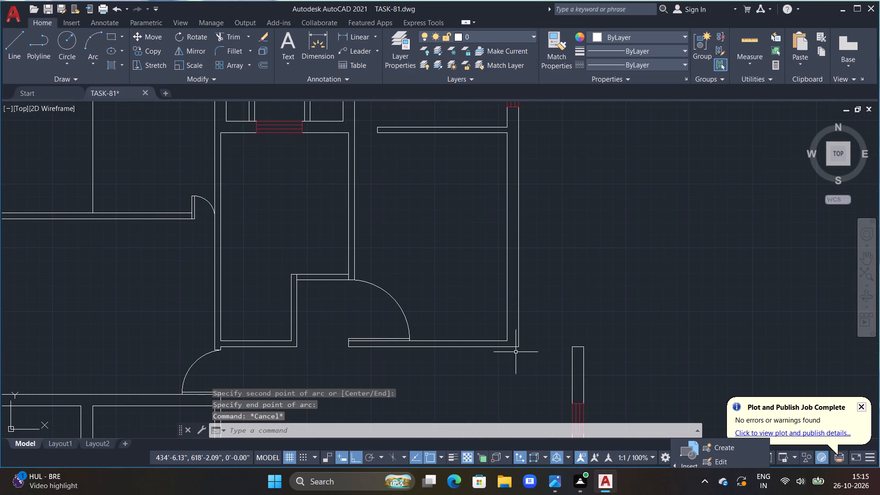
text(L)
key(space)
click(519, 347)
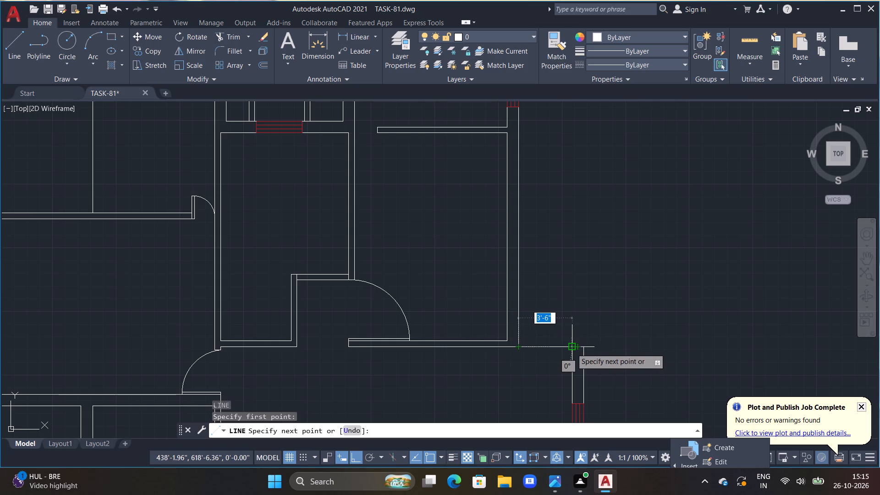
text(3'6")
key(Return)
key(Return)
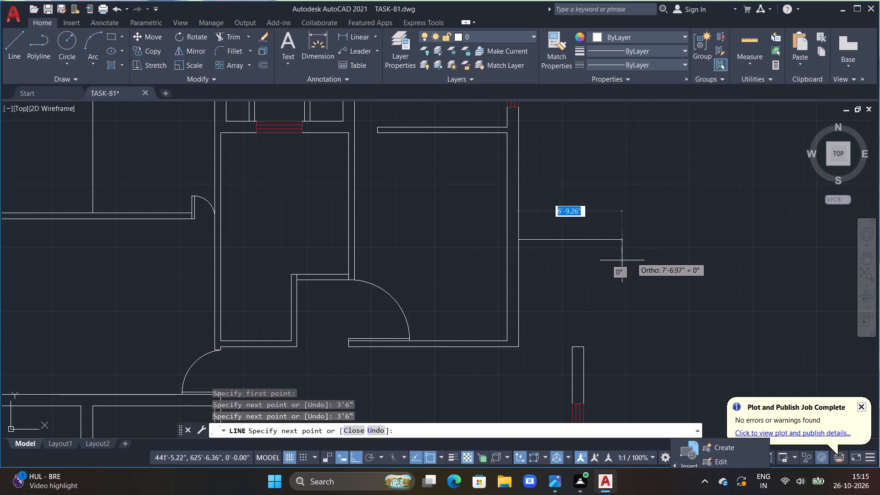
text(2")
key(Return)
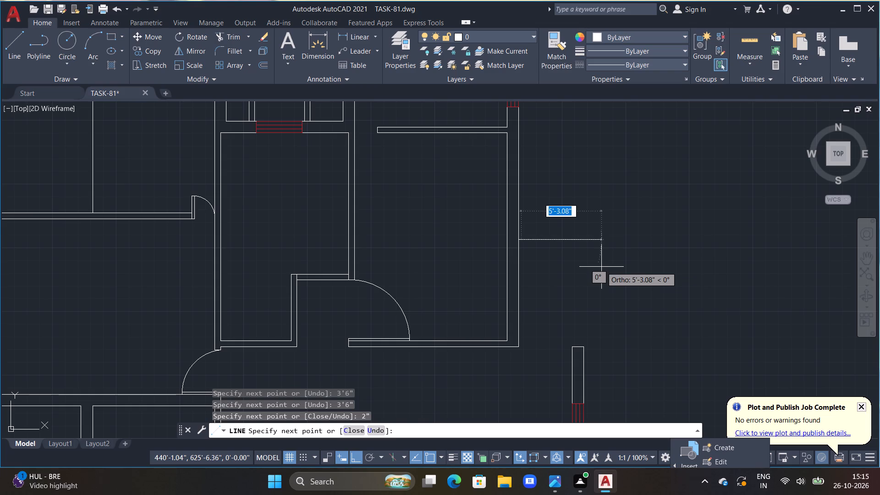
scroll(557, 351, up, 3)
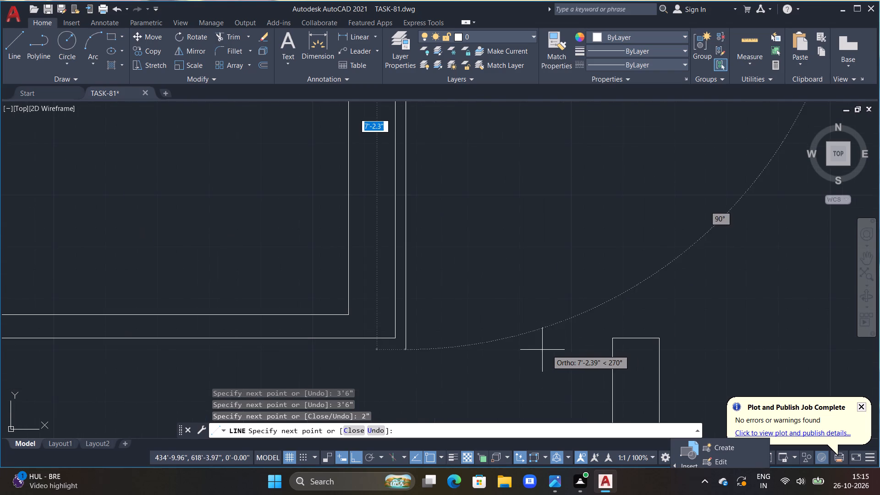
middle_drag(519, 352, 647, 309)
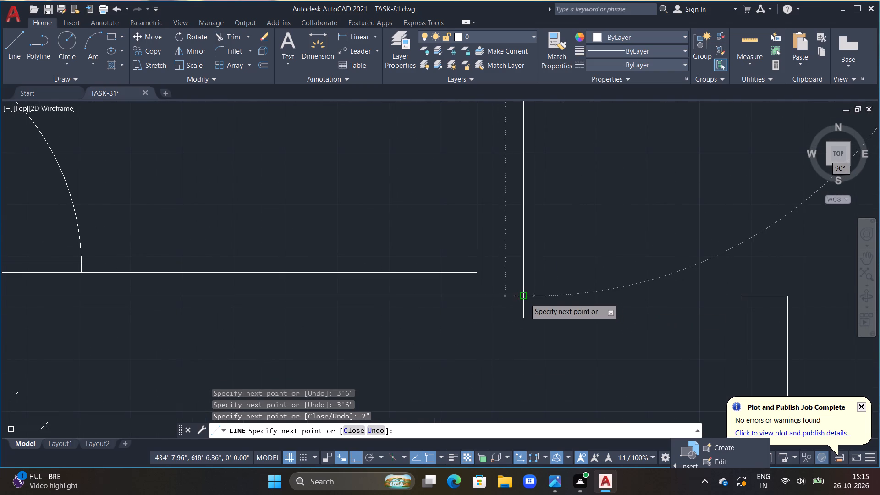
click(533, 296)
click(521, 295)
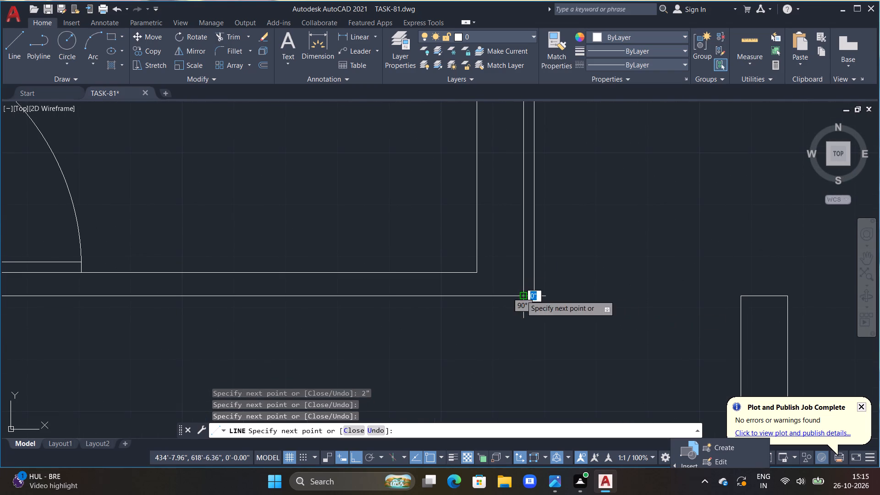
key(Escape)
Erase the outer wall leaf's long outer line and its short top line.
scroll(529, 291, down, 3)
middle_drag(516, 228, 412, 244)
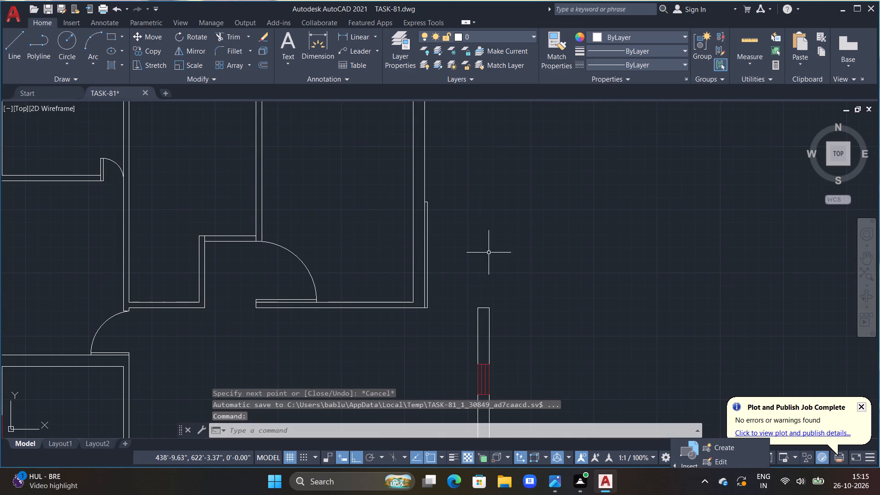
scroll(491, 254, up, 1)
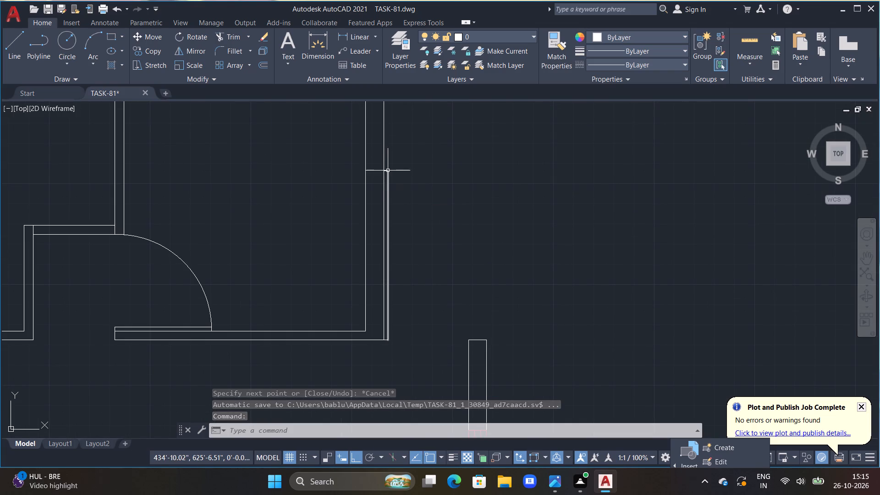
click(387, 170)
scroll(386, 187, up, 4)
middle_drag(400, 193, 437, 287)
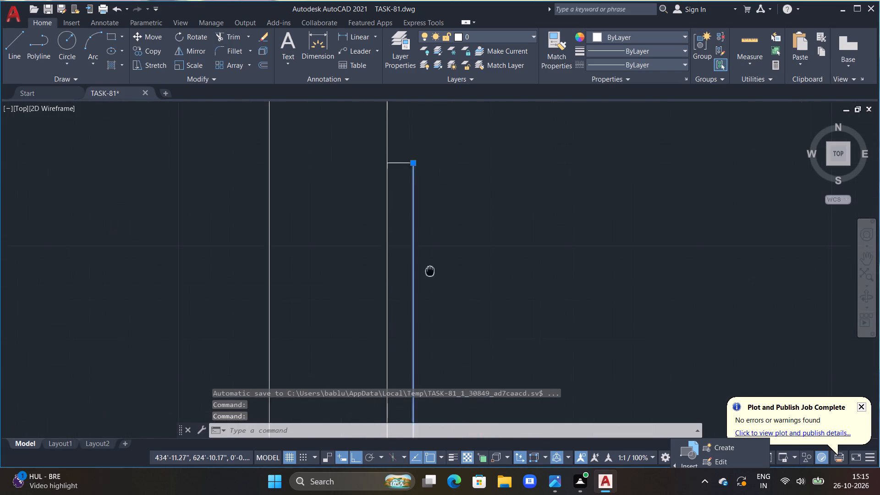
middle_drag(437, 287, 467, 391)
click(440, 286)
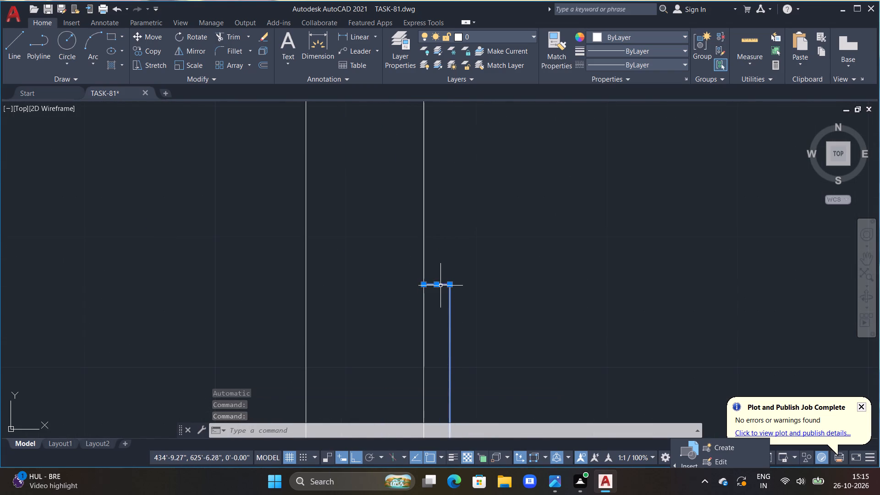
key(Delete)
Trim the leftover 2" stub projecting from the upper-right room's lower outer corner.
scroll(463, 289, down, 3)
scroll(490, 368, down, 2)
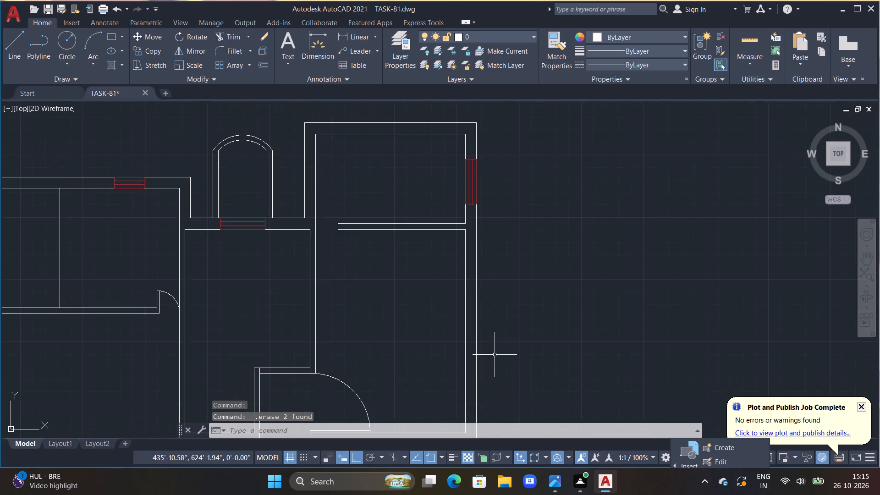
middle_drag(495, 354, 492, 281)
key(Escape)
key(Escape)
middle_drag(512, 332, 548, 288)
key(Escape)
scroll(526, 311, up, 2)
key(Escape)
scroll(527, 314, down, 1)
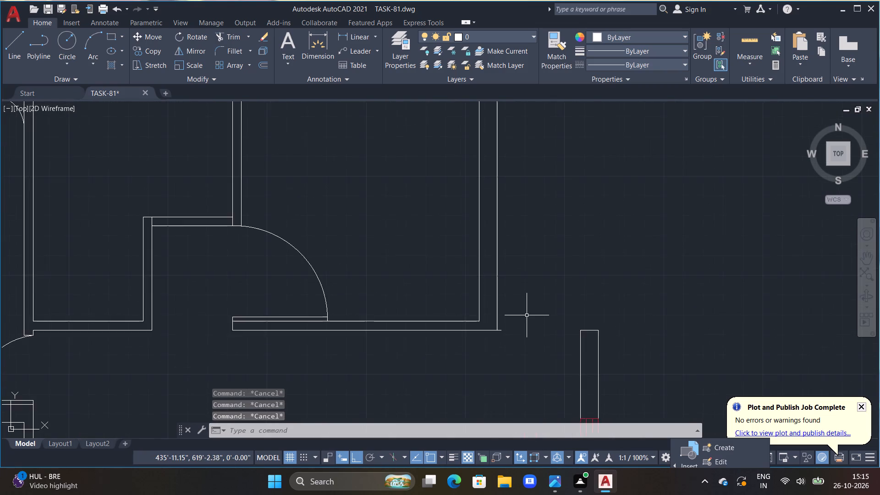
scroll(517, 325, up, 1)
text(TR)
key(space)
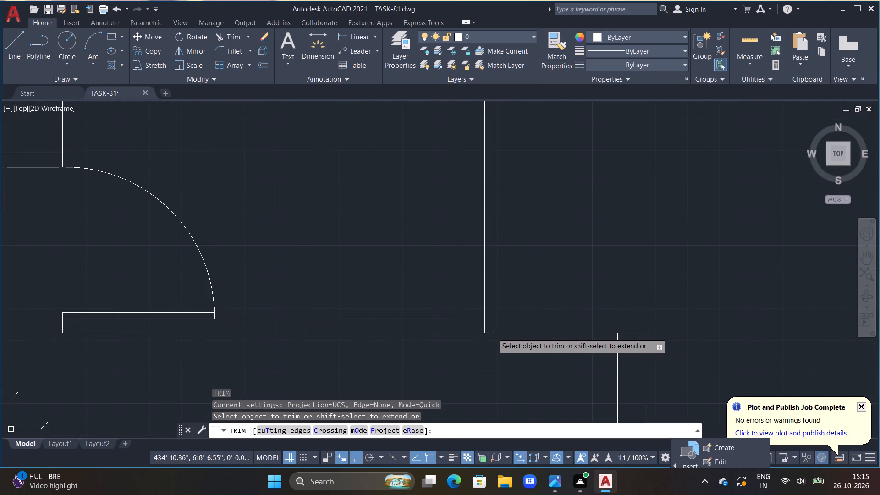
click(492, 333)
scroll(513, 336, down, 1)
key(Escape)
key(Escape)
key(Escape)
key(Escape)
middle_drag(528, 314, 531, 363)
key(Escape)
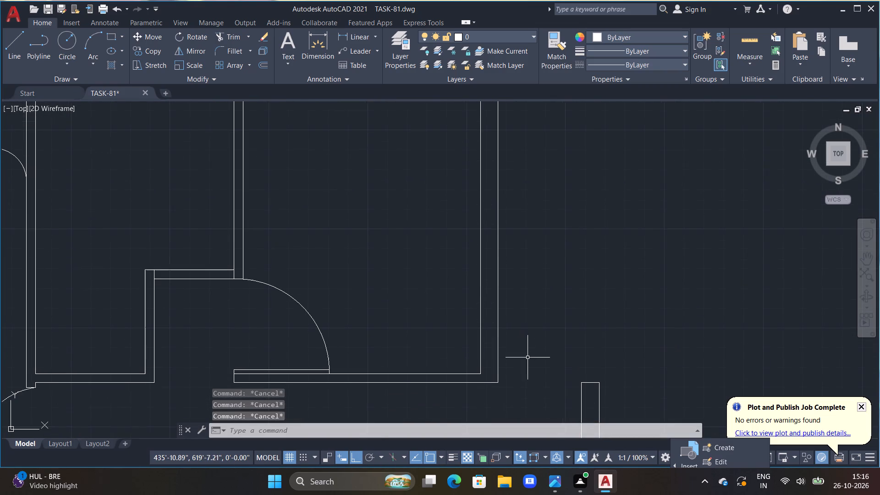
Draw a door leaf from the upper-right room's lower outer corner: 3'6" up the outer wall, 2" outward, back down, and closed to the corner.
text(L)
key(space)
middle_drag(535, 372, 530, 335)
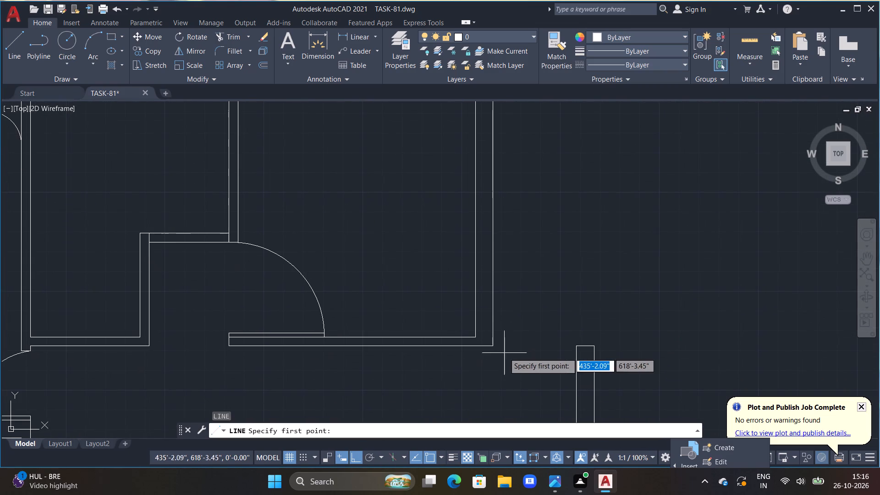
drag(495, 345, 501, 347)
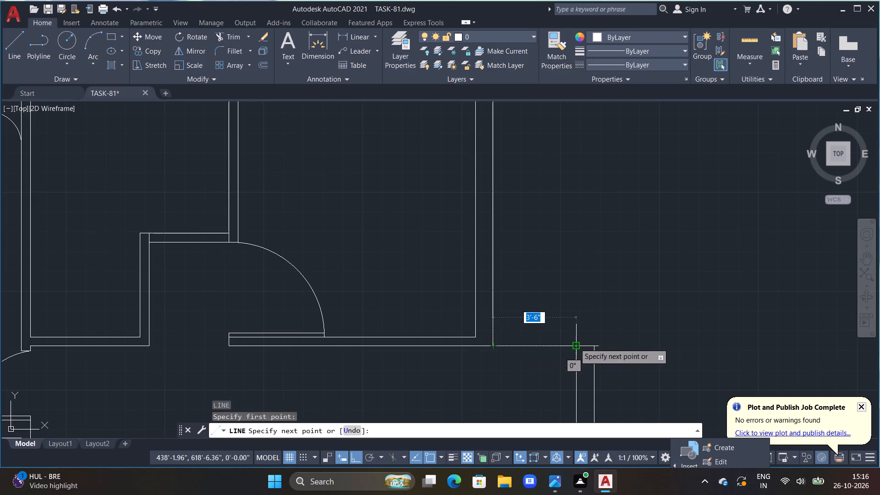
text(3'6")
key(Return)
text(2")
key(Return)
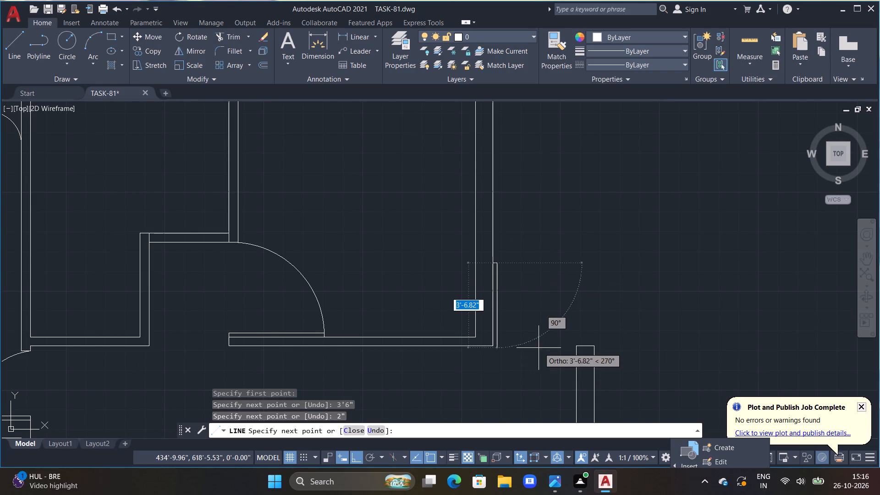
middle_drag(539, 347, 636, 276)
scroll(588, 283, up, 1)
middle_drag(594, 280, 582, 347)
scroll(577, 334, up, 1)
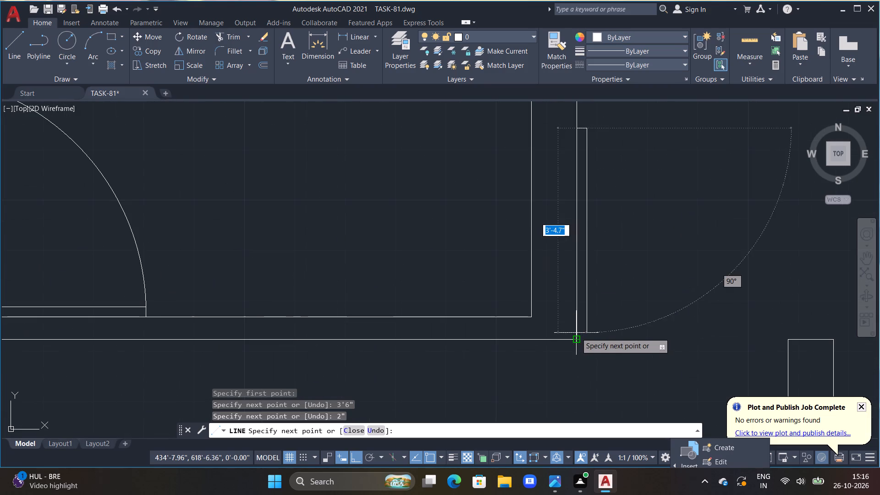
scroll(579, 342, up, 3)
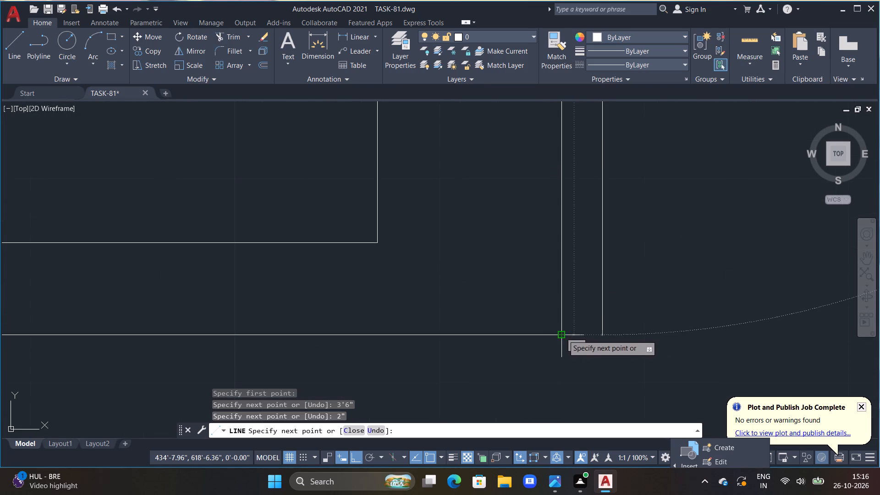
click(602, 335)
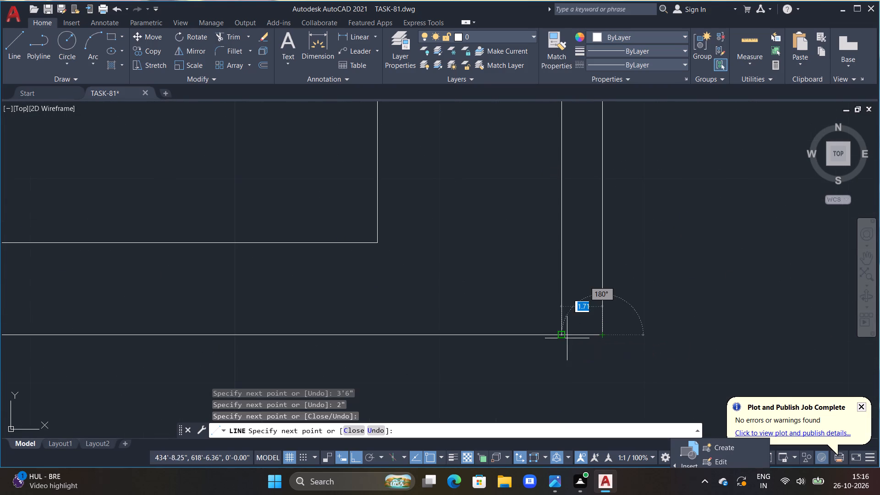
click(563, 334)
key(Escape)
scroll(567, 330, down, 3)
middle_drag(595, 281, 473, 308)
key(Escape)
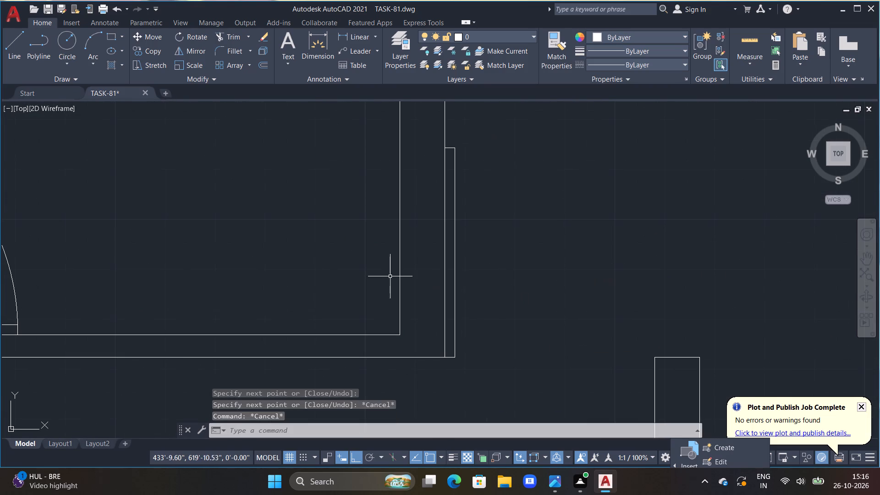
Draw this door's swing as a three-point arc through the leaf's two top corners to the near top corner of the offset outer wall.
click(99, 42)
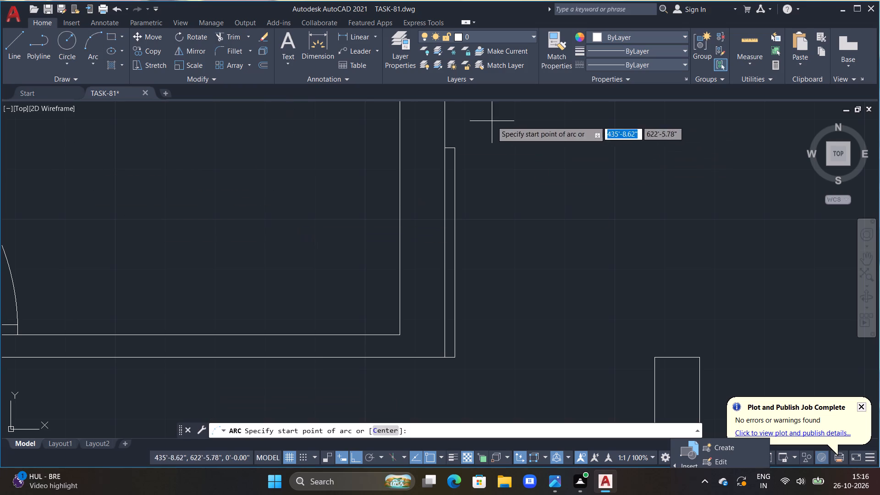
click(443, 146)
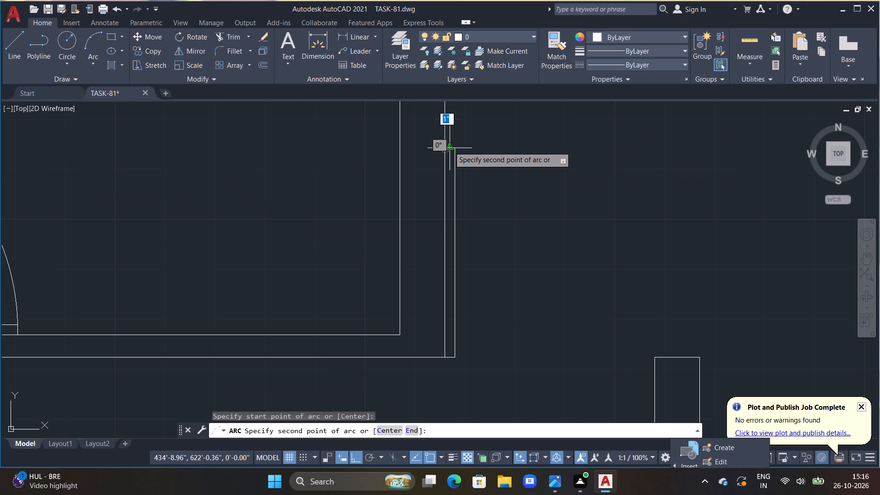
double_click(456, 149)
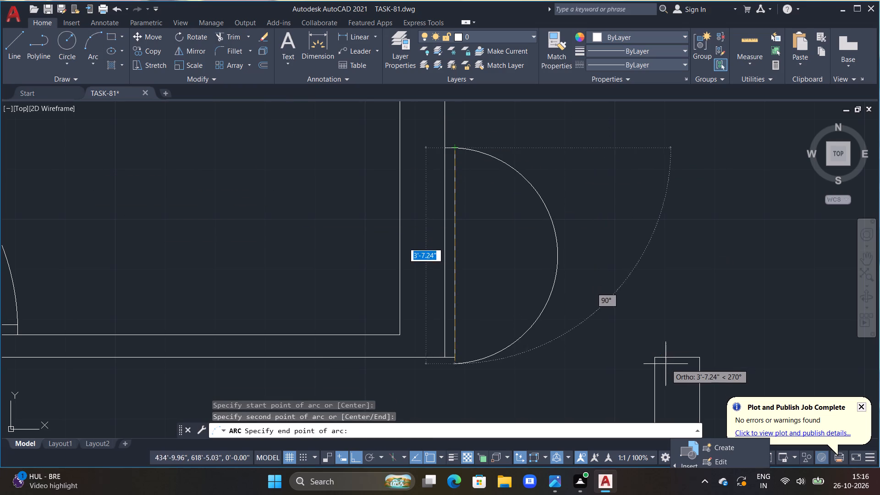
click(660, 357)
Draw a leaf at the upper-right partition opening, starting on the vertical wall level with the partition's lower line: 1'6" up, 2" across, back down and closed.
scroll(650, 358, down, 3)
middle_drag(633, 354, 634, 304)
scroll(628, 316, down, 1)
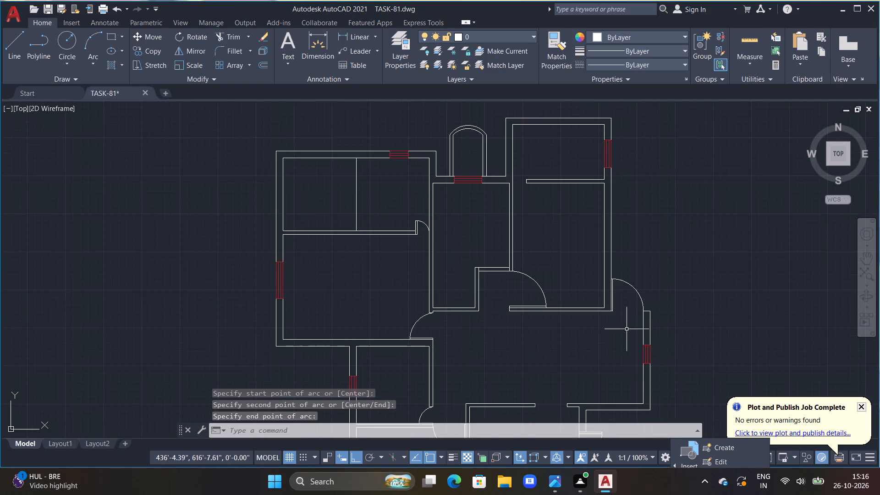
scroll(624, 336, down, 1)
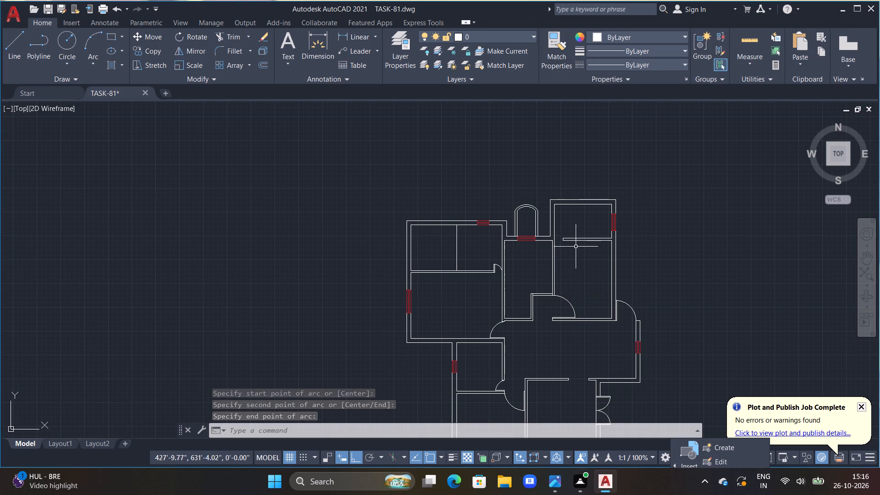
scroll(574, 243, up, 4)
scroll(539, 229, up, 2)
middle_drag(535, 229, 591, 256)
key(Escape)
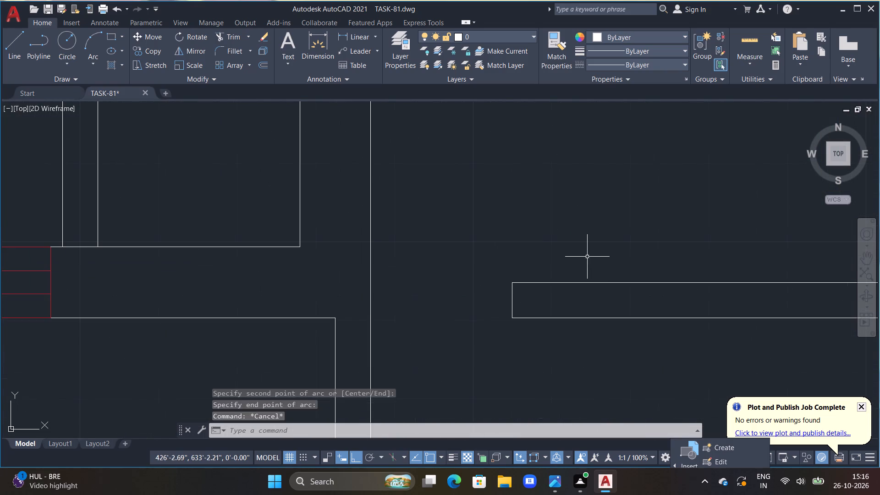
key(Escape)
key(Escape)
middle_drag(516, 262, 582, 253)
text(L)
key(space)
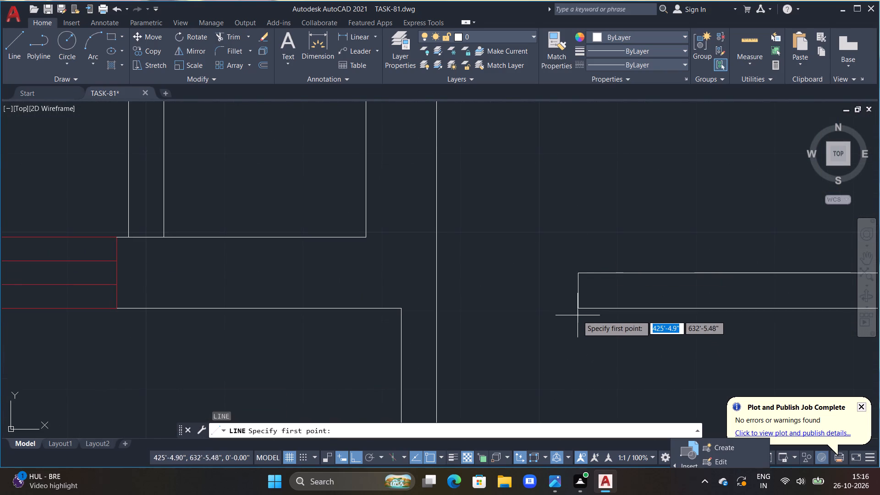
click(440, 308)
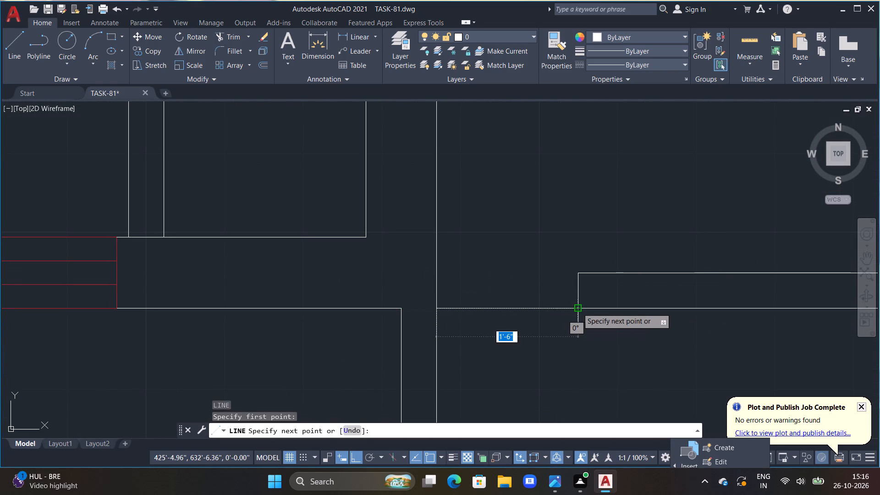
text(1'6")
key(Return)
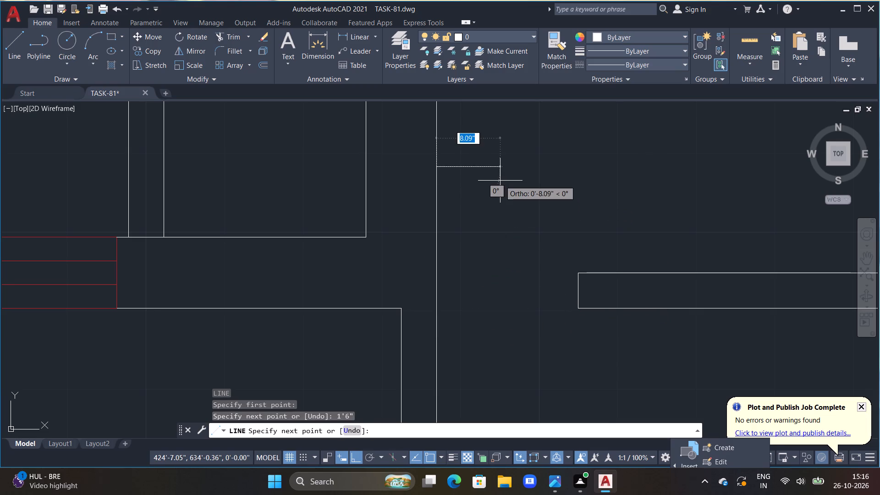
text(2")
key(Return)
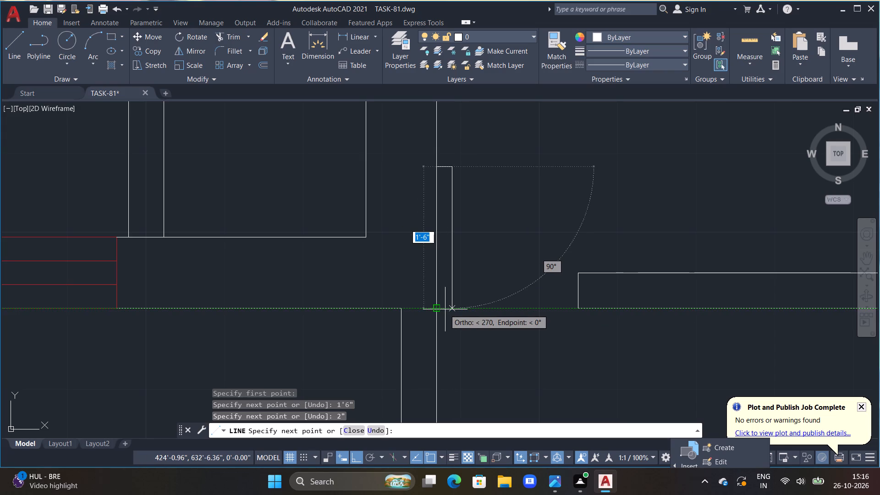
click(452, 309)
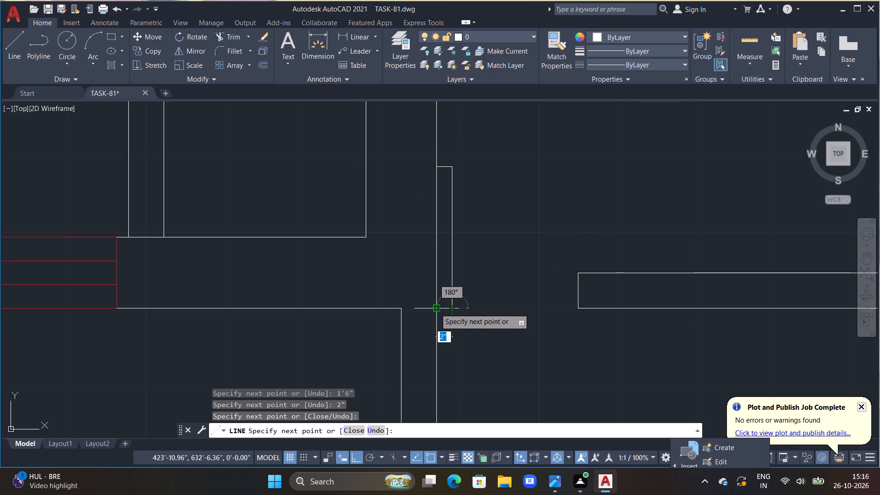
click(435, 308)
key(Escape)
Draw the partition door's swing as a three-point arc through the leaf's two top corners to the partition end's lower corner.
click(99, 38)
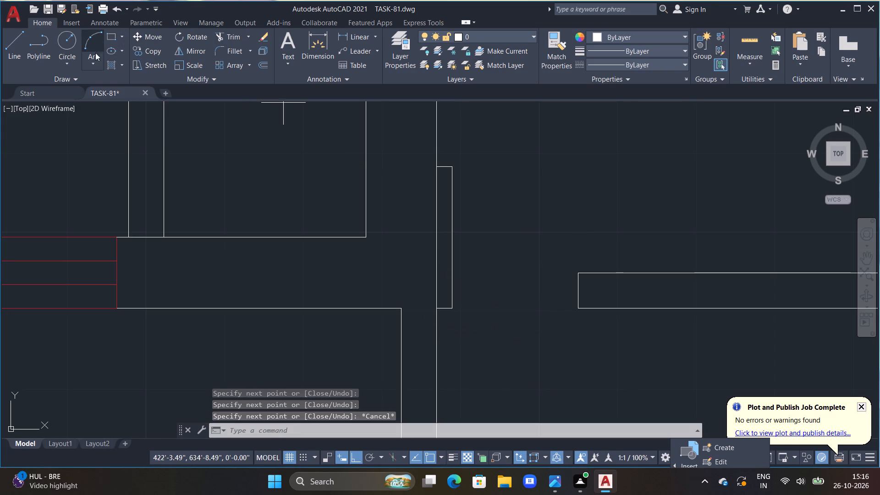
click(435, 168)
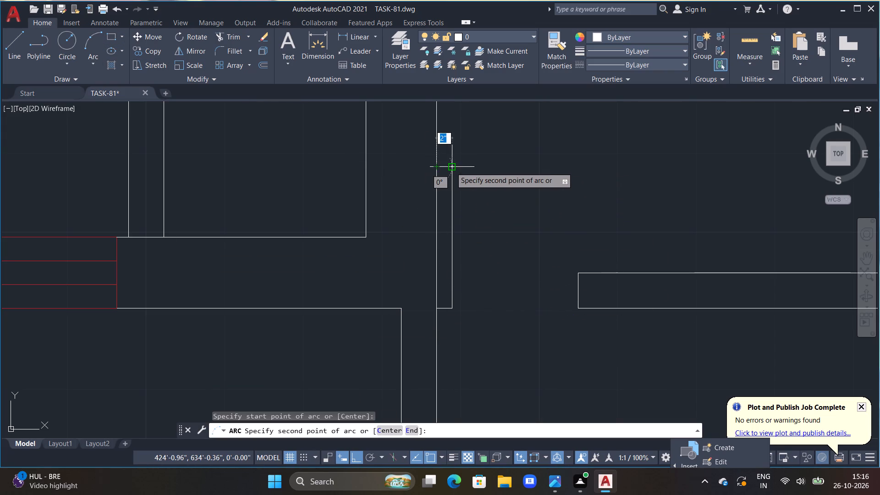
click(451, 167)
click(579, 306)
Draw a leaf at the lower-right room's top-wall opening, from the right jamb's upper corner: 3'6" down, 2" toward the opening, back up and closed.
scroll(586, 308, down, 3)
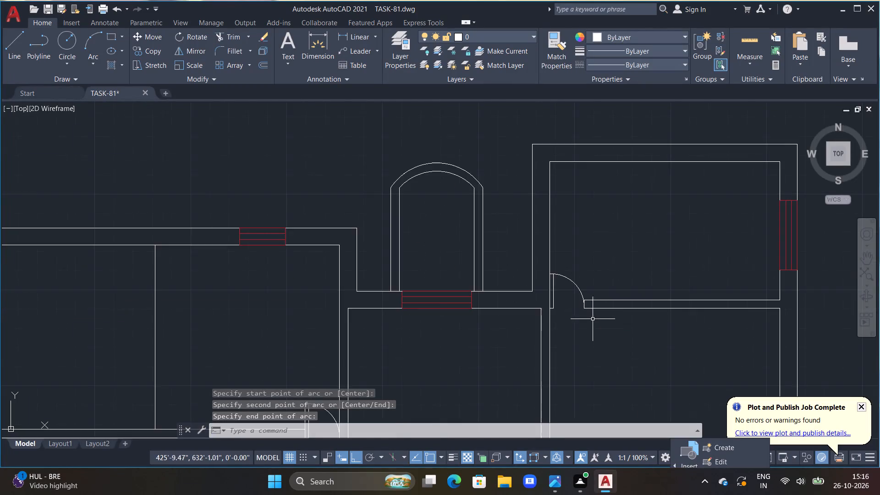
scroll(597, 325, down, 2)
middle_drag(613, 330, 632, 217)
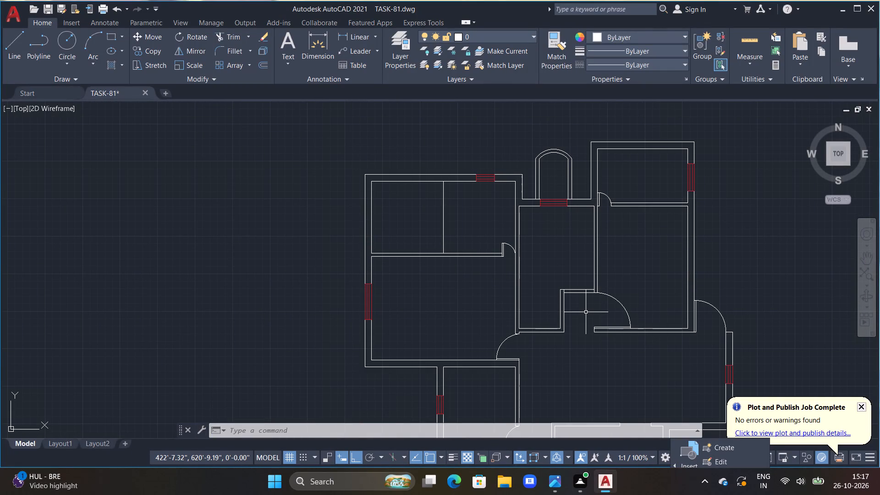
middle_drag(582, 343, 587, 263)
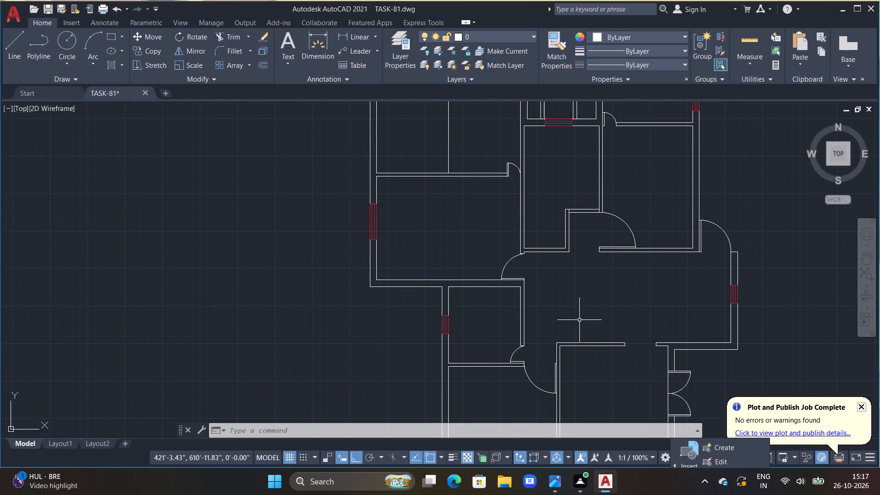
middle_drag(638, 359, 595, 321)
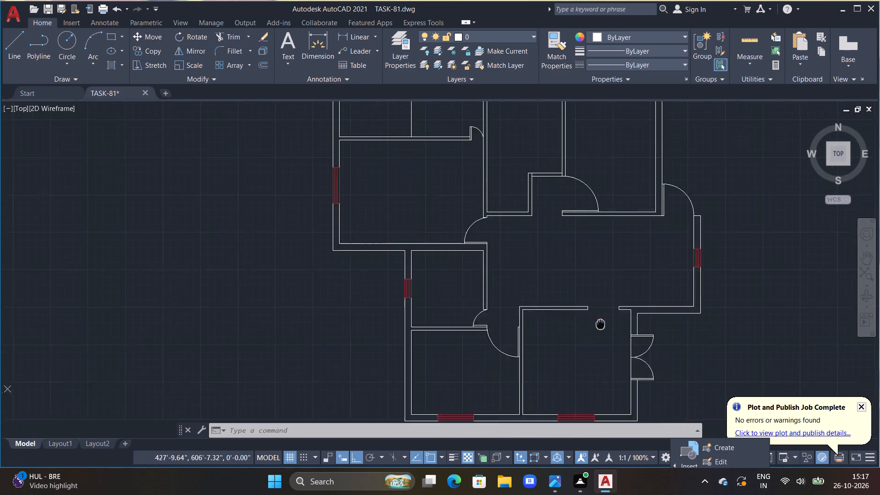
middle_drag(595, 321, 549, 317)
scroll(580, 308, up, 2)
key(Escape)
key(Escape)
scroll(537, 305, up, 1)
middle_drag(538, 304, 593, 251)
key(Escape)
key(Escape)
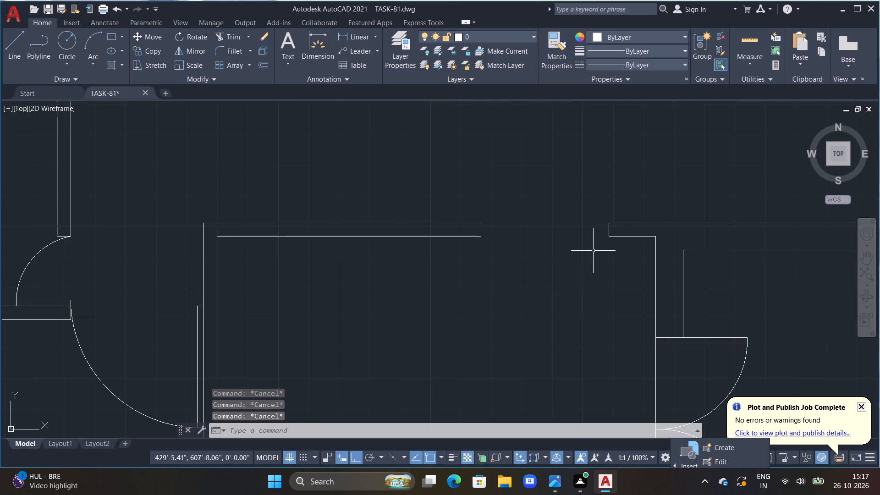
text(L)
key(space)
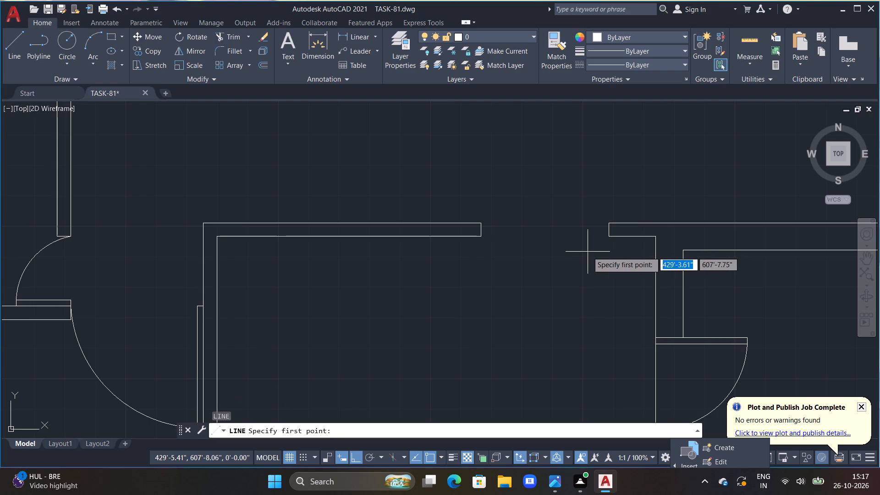
scroll(617, 212, down, 3)
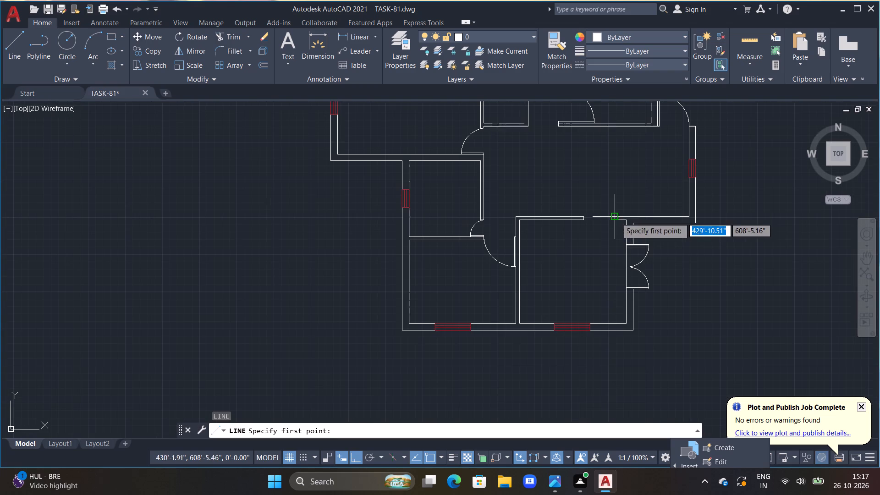
scroll(605, 225, up, 4)
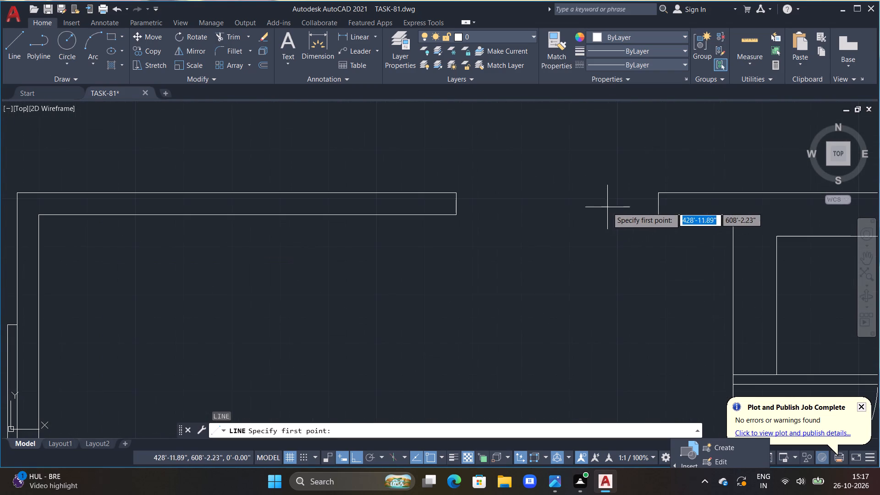
click(655, 192)
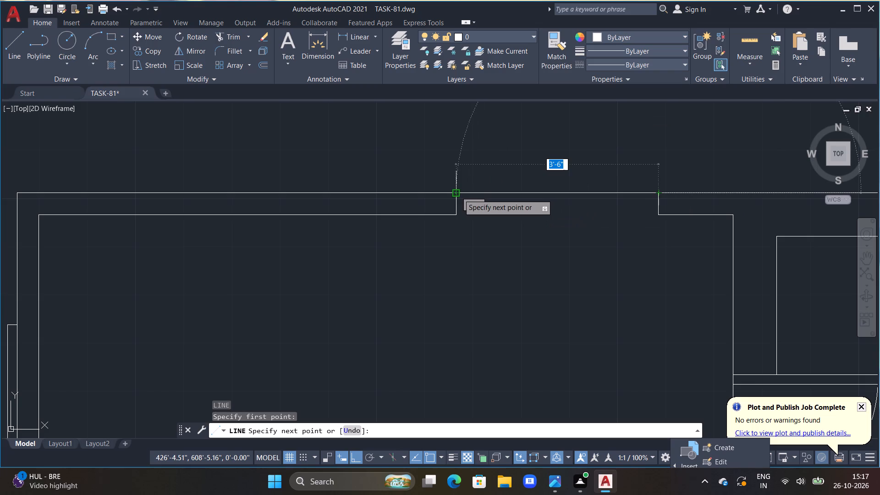
text(3'6")
key(Return)
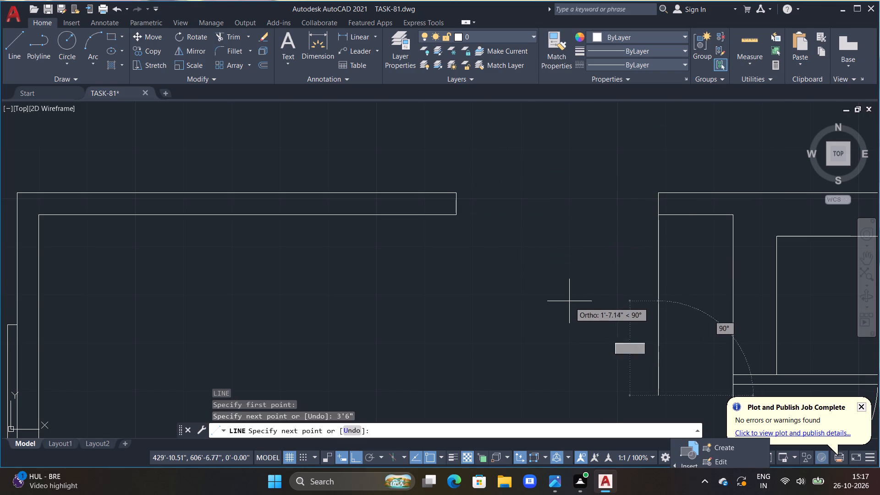
text(2")
key(Return)
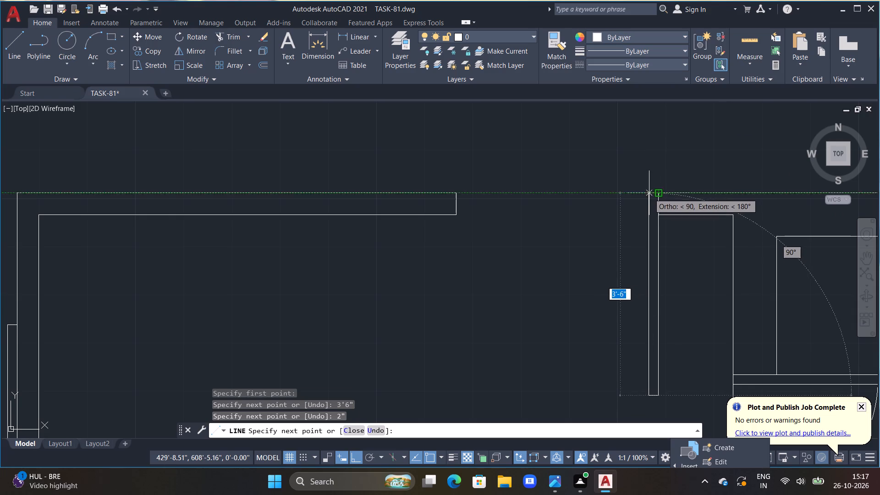
click(649, 193)
click(659, 195)
key(Escape)
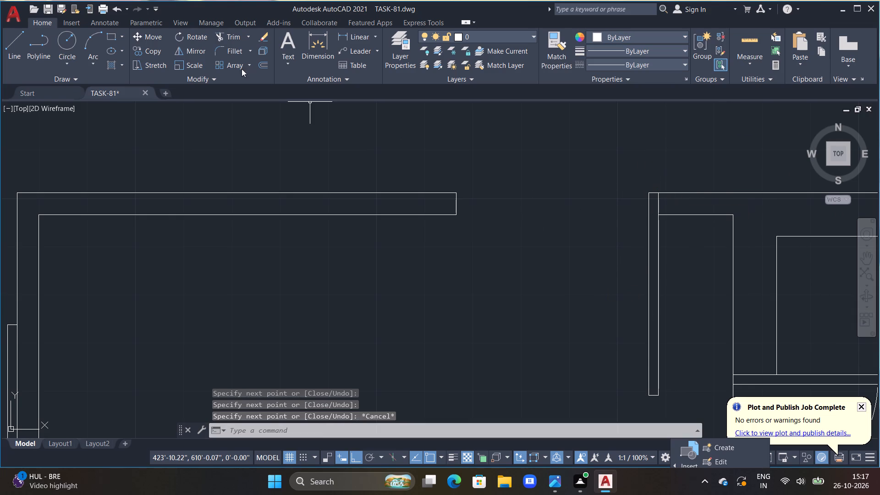
Draw that door's swing as a three-point arc through the leaf's two bottom corners to the opposite jamb's upper corner.
click(92, 35)
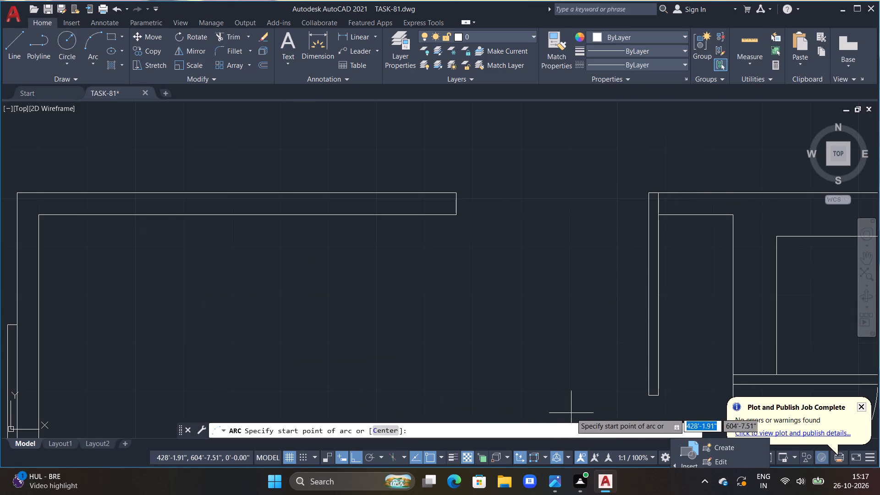
click(660, 396)
click(648, 395)
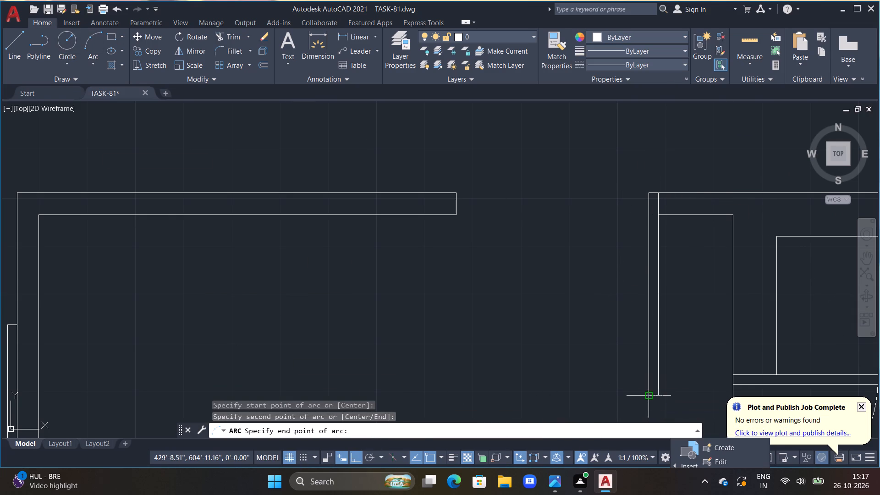
click(458, 195)
scroll(477, 206, down, 3)
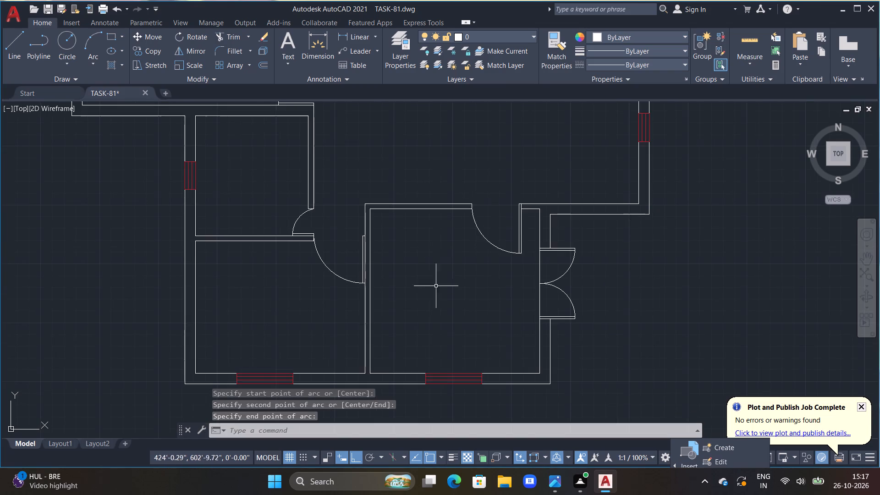
Look over the floor plan from the lower rooms up to the outer door beside the upper-right rooms.
scroll(449, 277, down, 1)
middle_drag(460, 275, 531, 223)
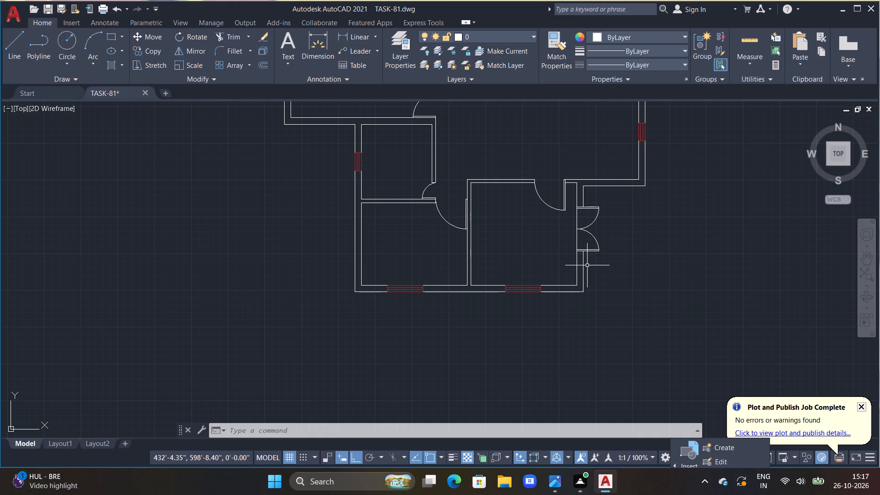
middle_drag(504, 222, 619, 381)
middle_drag(613, 283, 597, 390)
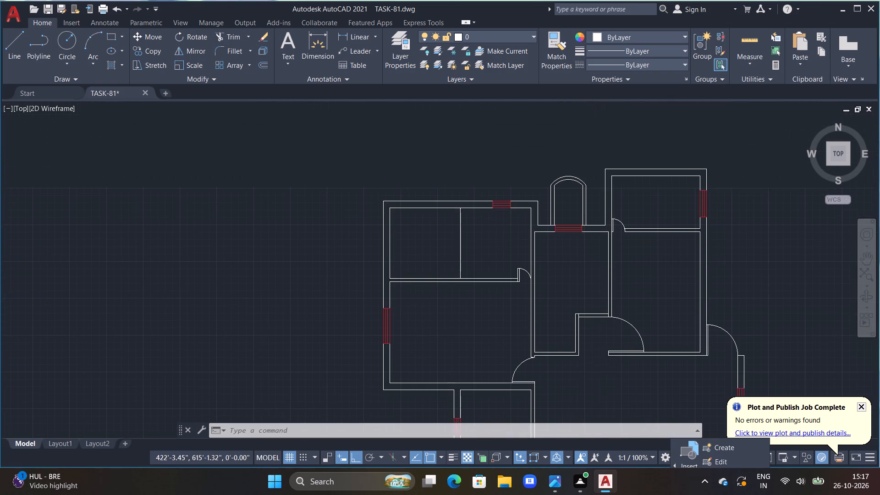
key(Escape)
scroll(625, 341, down, 1)
scroll(690, 364, up, 1)
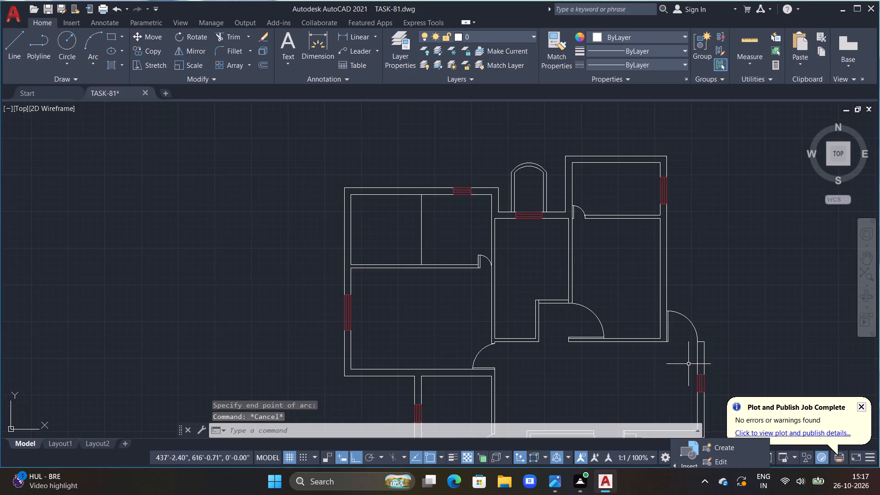
scroll(687, 363, up, 1)
middle_drag(687, 363, 686, 406)
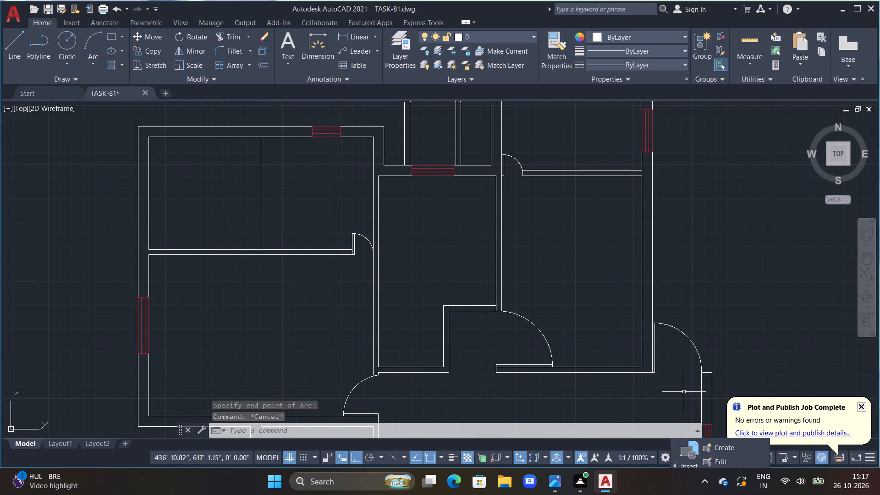
middle_drag(602, 247, 583, 270)
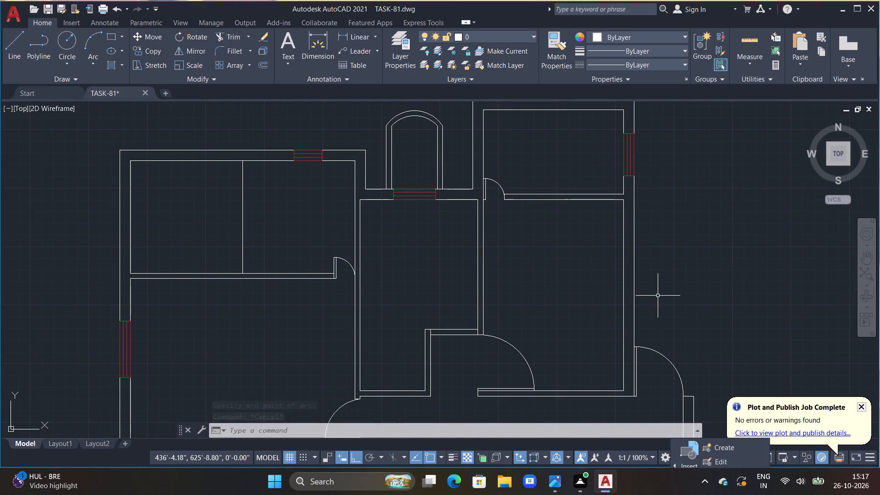
middle_drag(660, 296, 662, 282)
key(Escape)
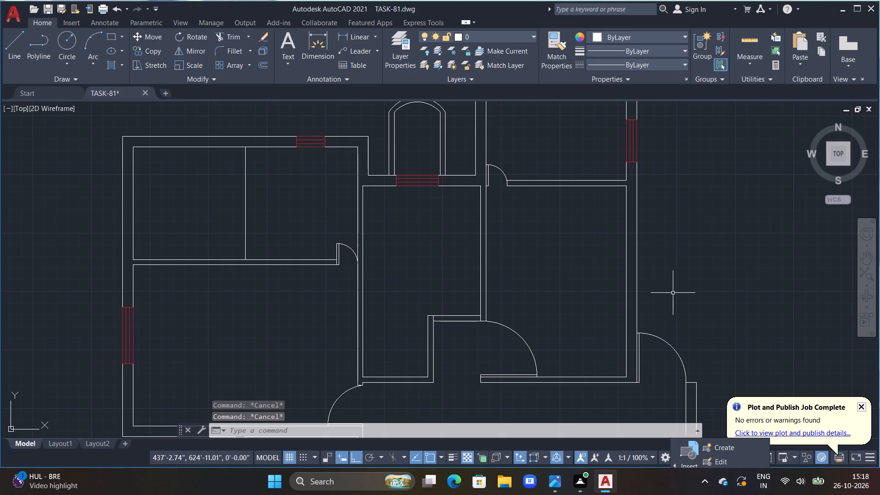
middle_drag(673, 293, 671, 267)
key(Escape)
key(Escape)
middle_drag(680, 304, 673, 289)
key(Escape)
key(Escape)
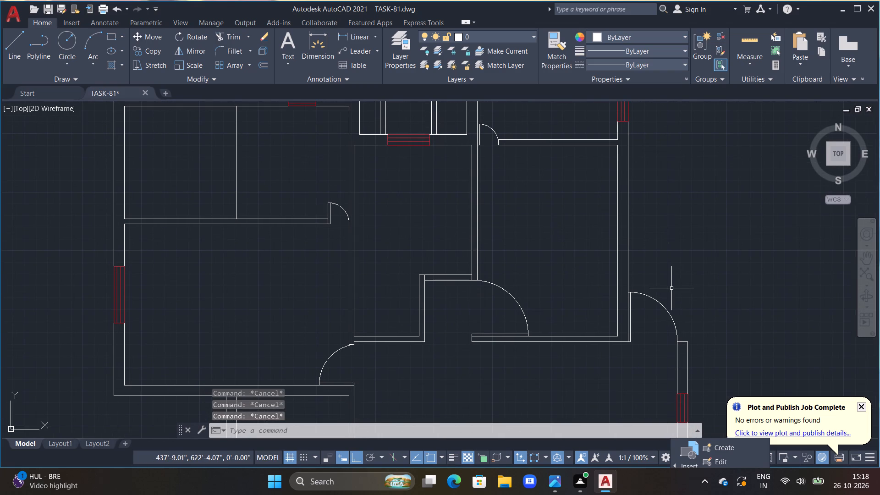
Draw a line about 7'2" up from the midpoint of the wall end beside the outer door, and another back to the room's outer wall.
text(L)
key(space)
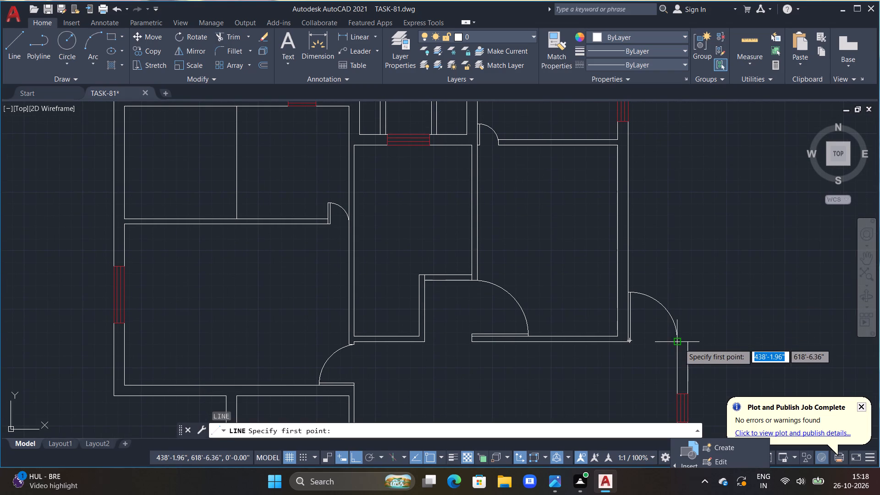
drag(685, 342, 685, 331)
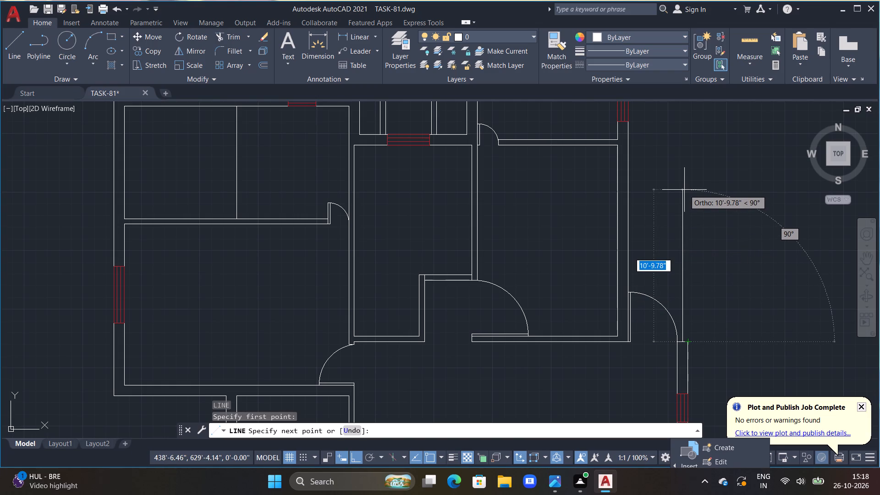
click(684, 242)
click(627, 243)
key(Escape)
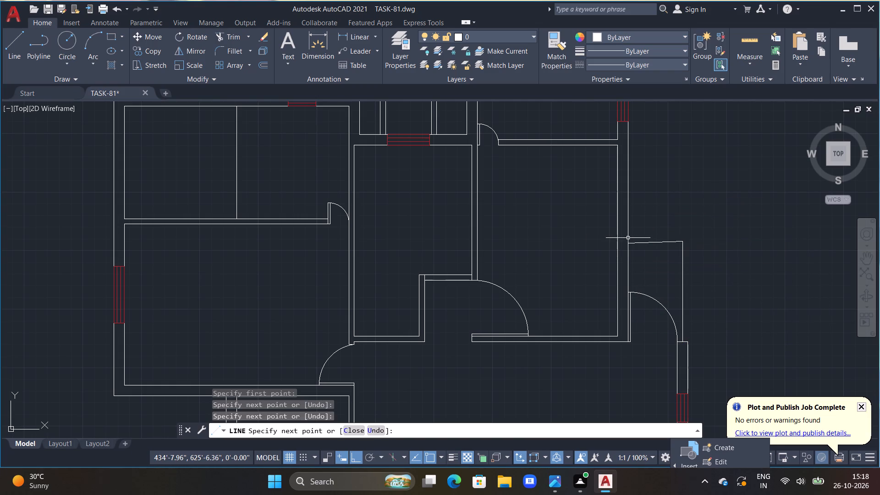
key(Escape)
Erase the slanted top line and redraw it horizontally, about 3'10" long, from the vertical line's upper end to the room's outer wall.
scroll(657, 237, up, 2)
click(645, 251)
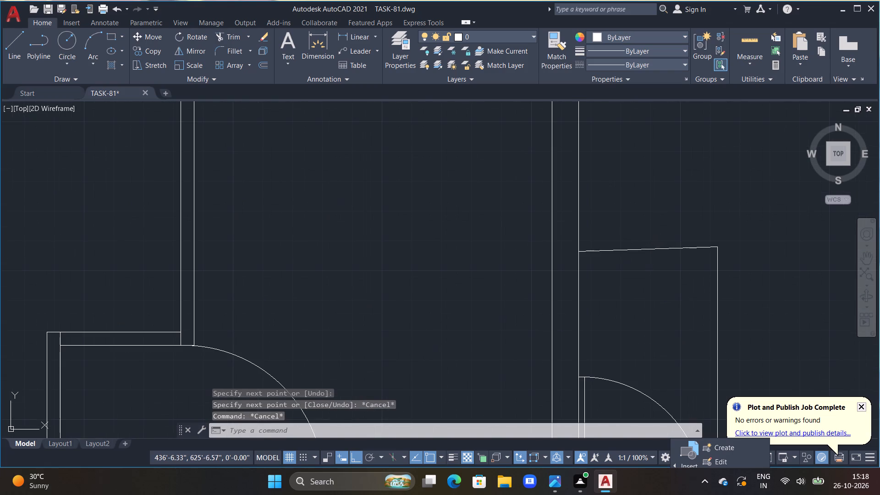
key(Delete)
key(l)
key(space)
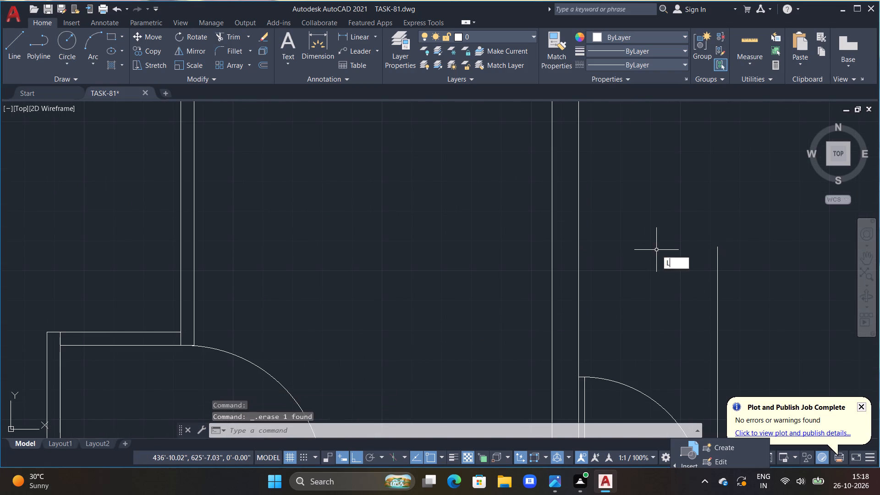
click(718, 248)
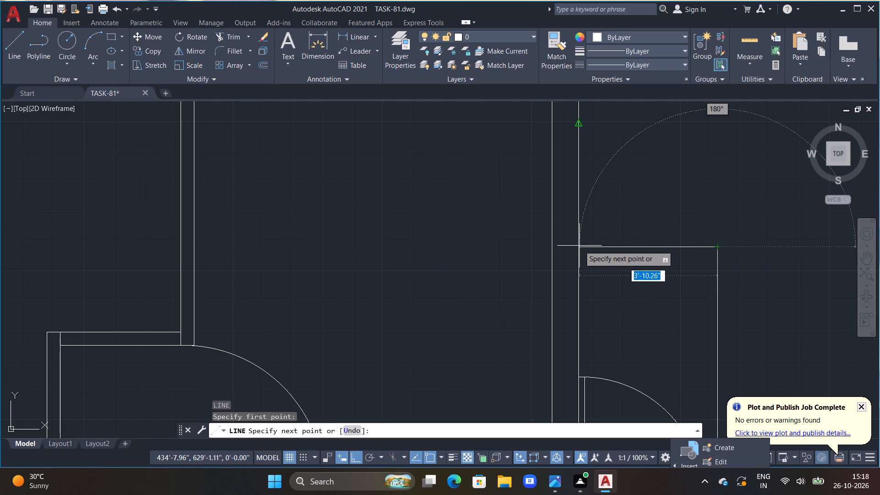
click(579, 247)
key(Escape)
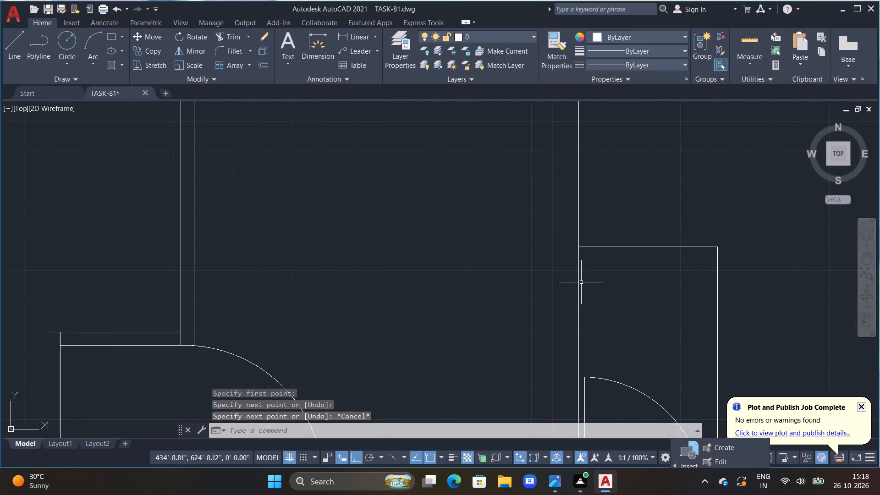
Offset the new horizontal line downward three times at 1' spacing to form the entrance steps above the outer door.
text(OFFF)
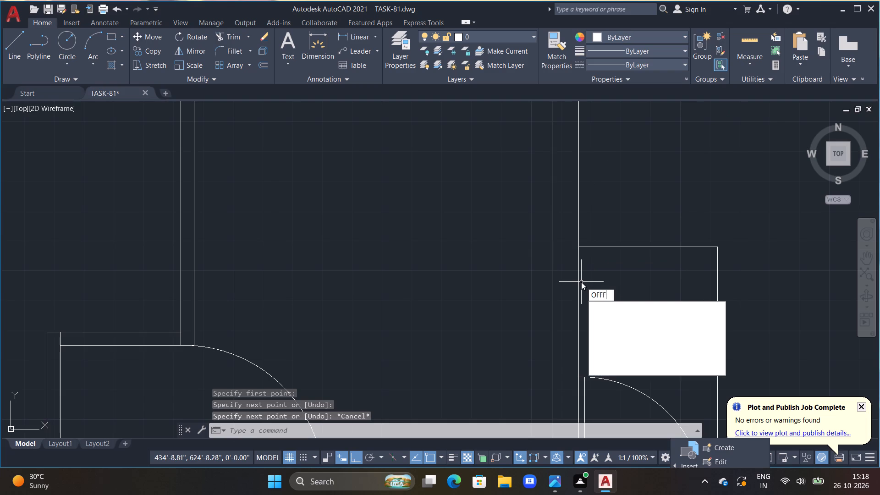
key(BackSpace)
key(BackSpace)
key(BackSpace)
key(BackSpace)
key(BackSpace)
key(BackSpace)
key(BackSpace)
key(BackSpace)
key(BackSpace)
key(BackSpace)
key(BackSpace)
key(BackSpace)
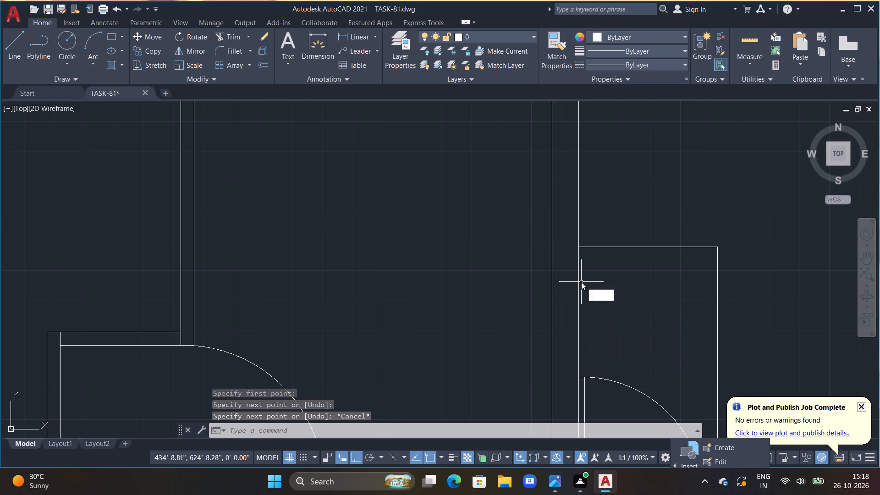
text(OFF 1')
key(Return)
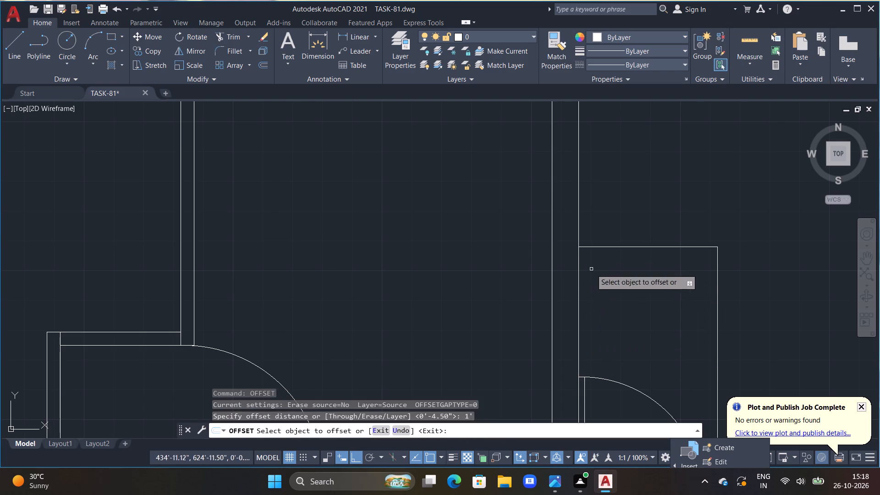
double_click(680, 247)
click(656, 324)
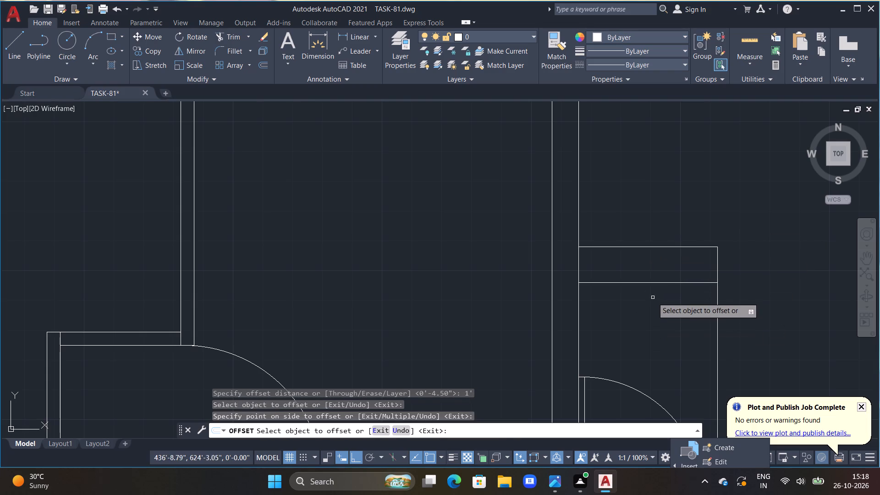
click(653, 283)
click(649, 326)
drag(647, 318, 647, 324)
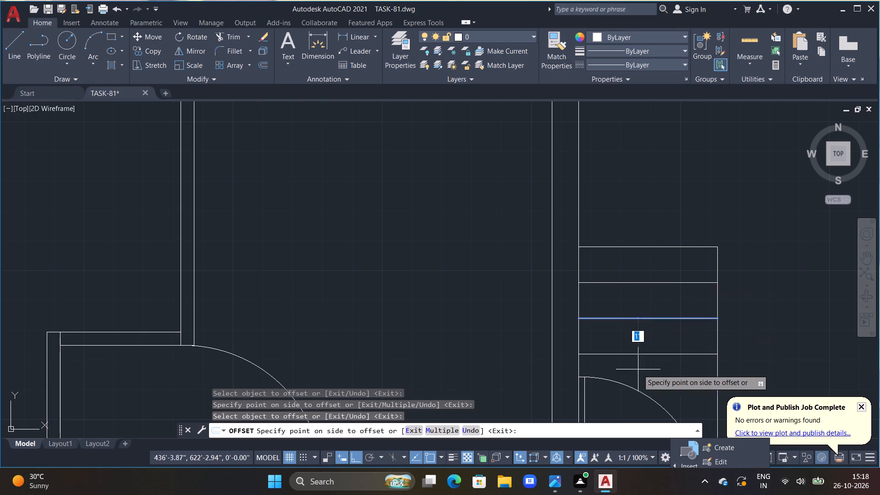
click(637, 379)
key(Escape)
key(Escape)
Offset the inner face of the upper-left room's left wall 4' into the room.
scroll(662, 368, down, 2)
scroll(698, 386, down, 1)
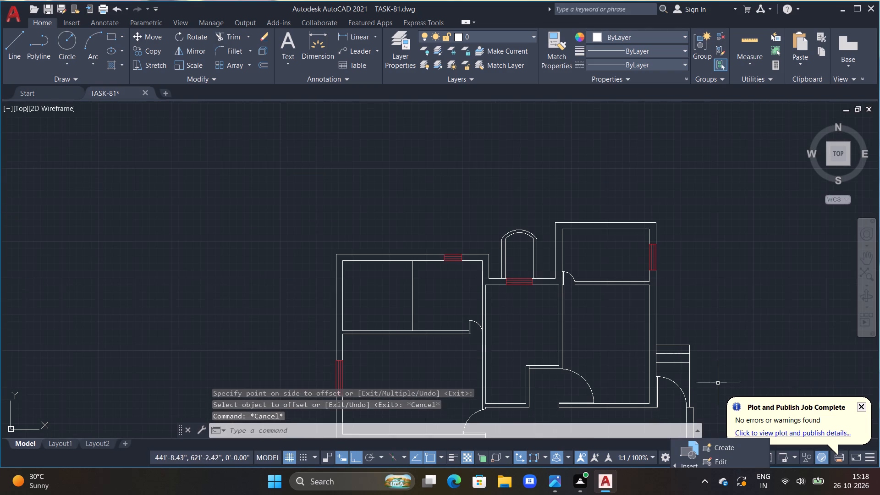
middle_drag(718, 377, 711, 315)
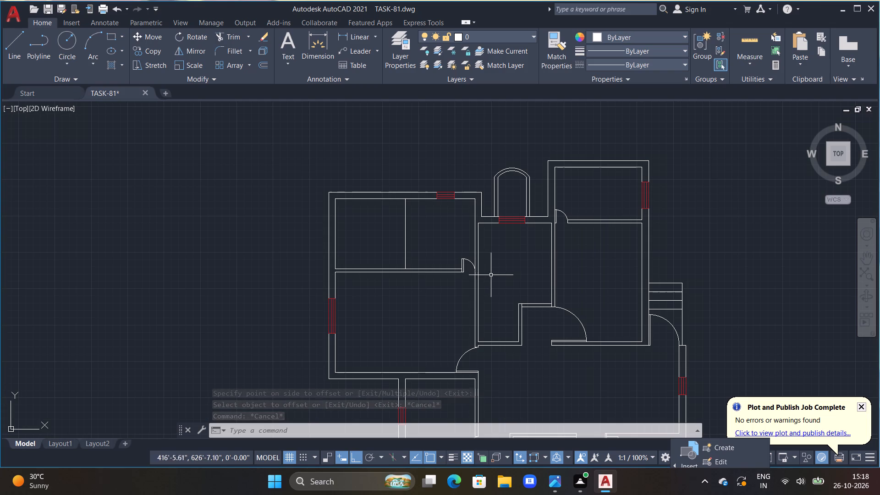
scroll(525, 195, up, 1)
middle_drag(376, 216, 486, 215)
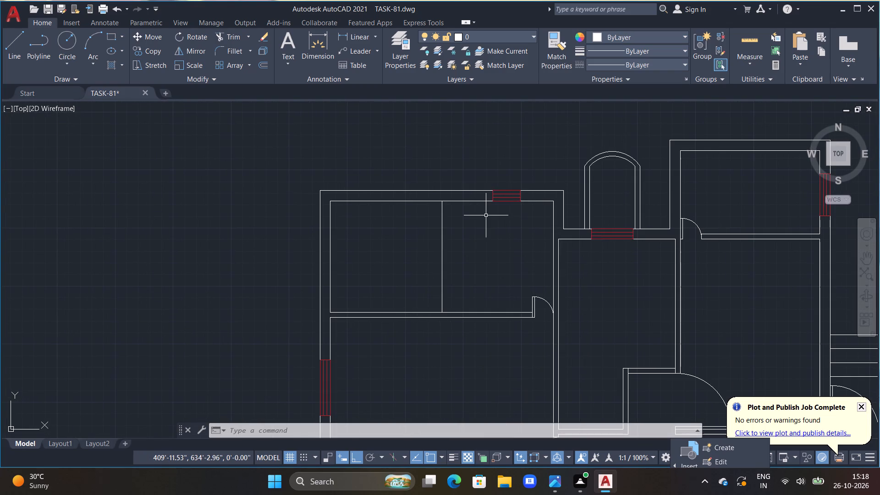
middle_drag(218, 128, 264, 140)
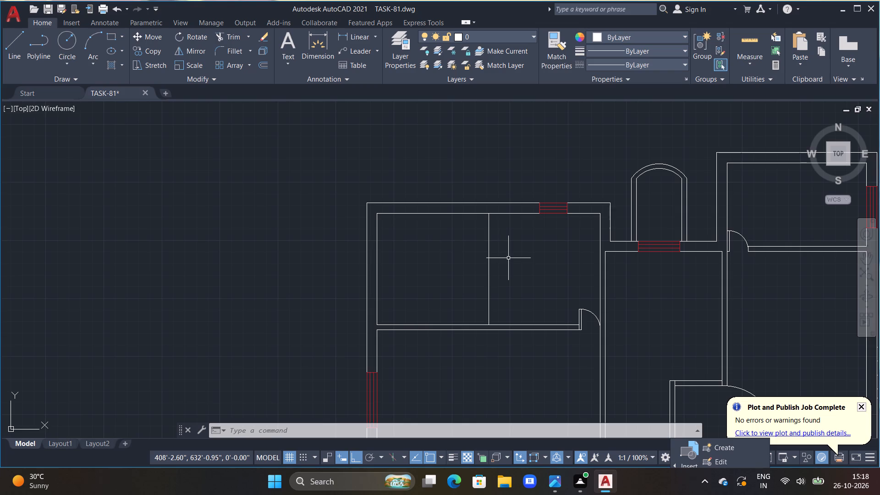
text(OFF)
key(space)
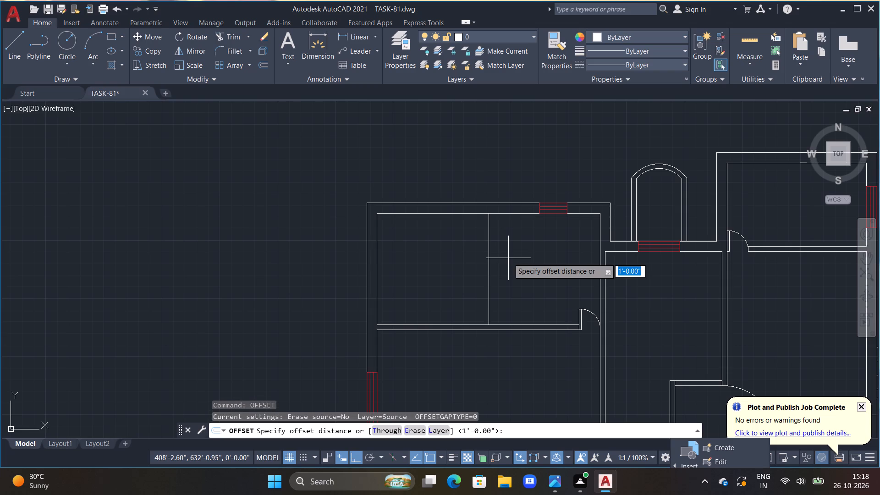
text(4')
key(Return)
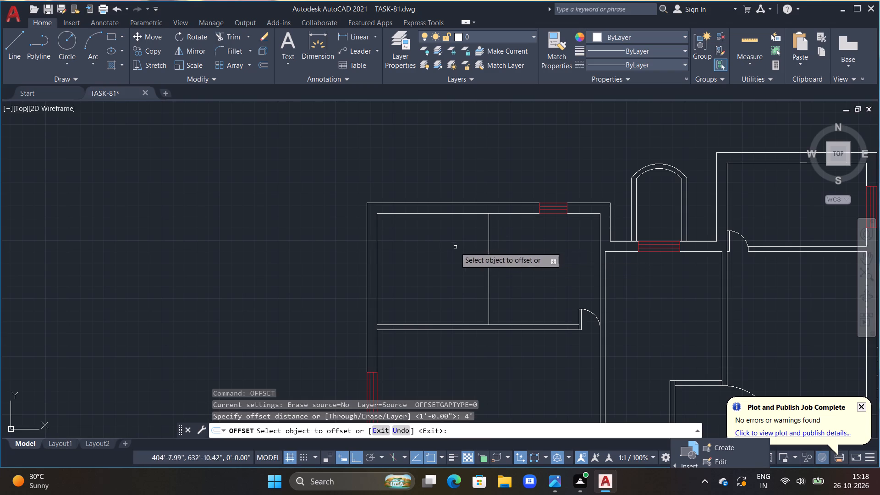
click(376, 244)
click(454, 259)
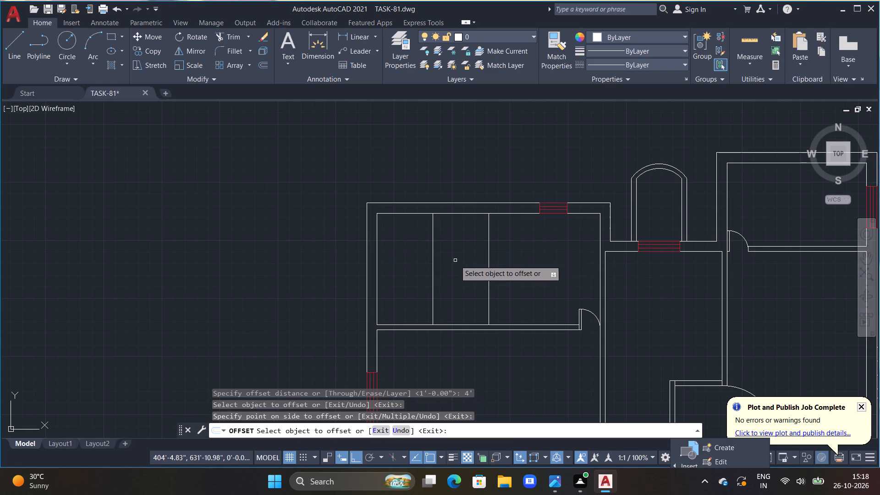
key(Escape)
key(Escape)
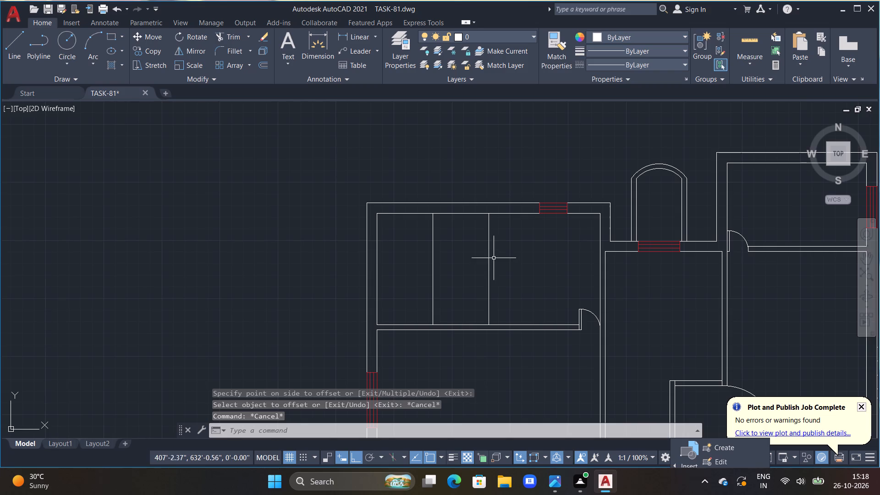
Erase the old vertical line across the middle of the upper-left room.
click(488, 256)
key(Delete)
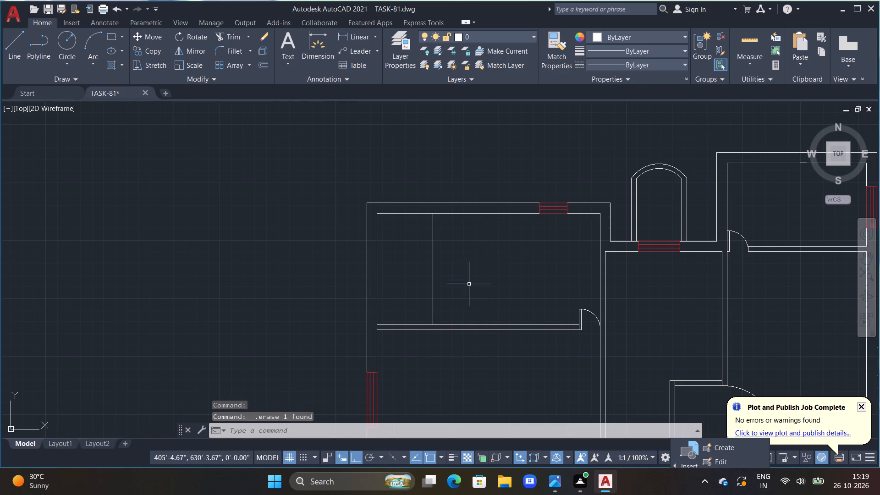
middle_click(560, 342)
key(Escape)
key(Escape)
Draw two crossing diagonals through the corners of the upper-left room's 4'-wide strip, joined by lines along its top and bottom edges.
middle_drag(550, 299, 646, 301)
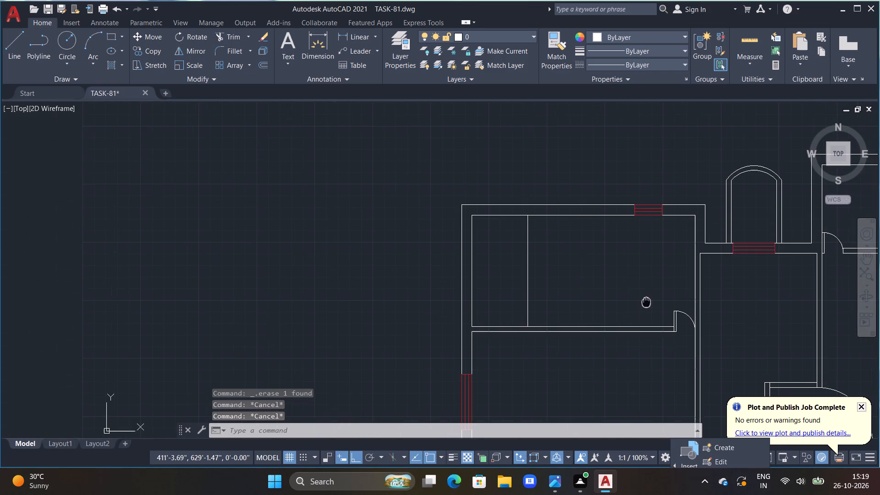
middle_drag(646, 301, 647, 301)
key(Escape)
key(Escape)
key(l)
key(space)
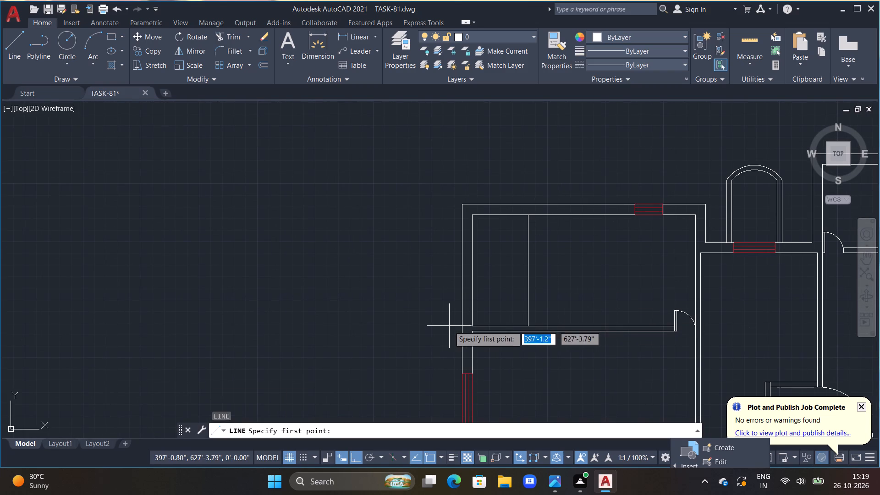
click(476, 323)
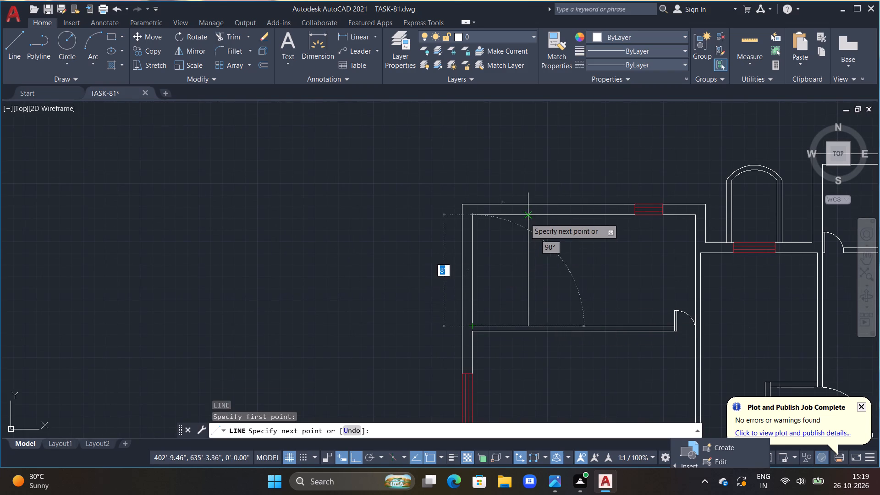
click(525, 218)
click(470, 216)
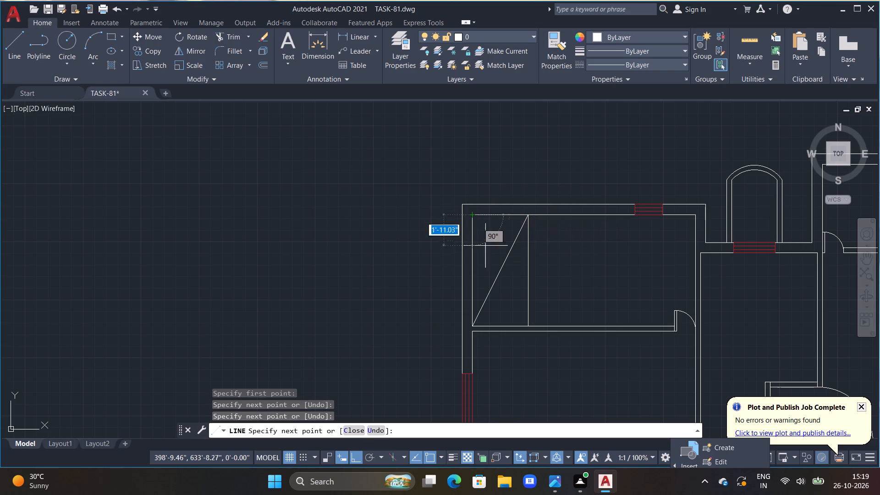
click(525, 324)
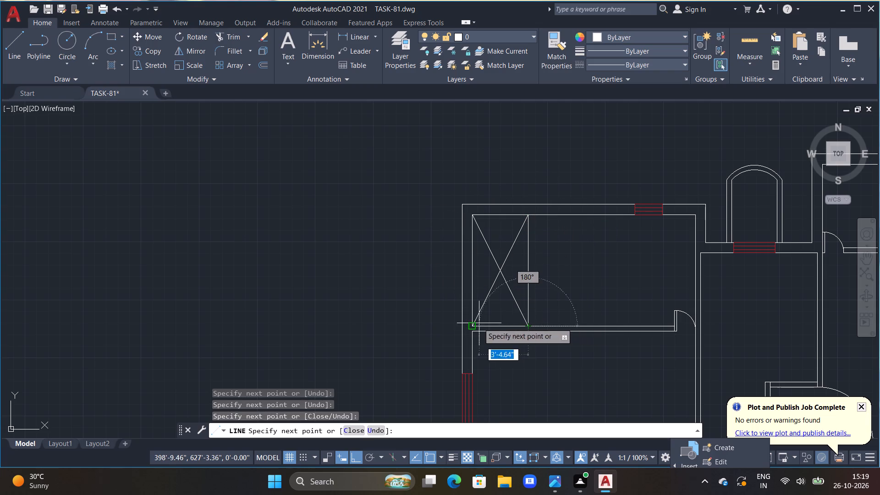
double_click(473, 325)
key(Escape)
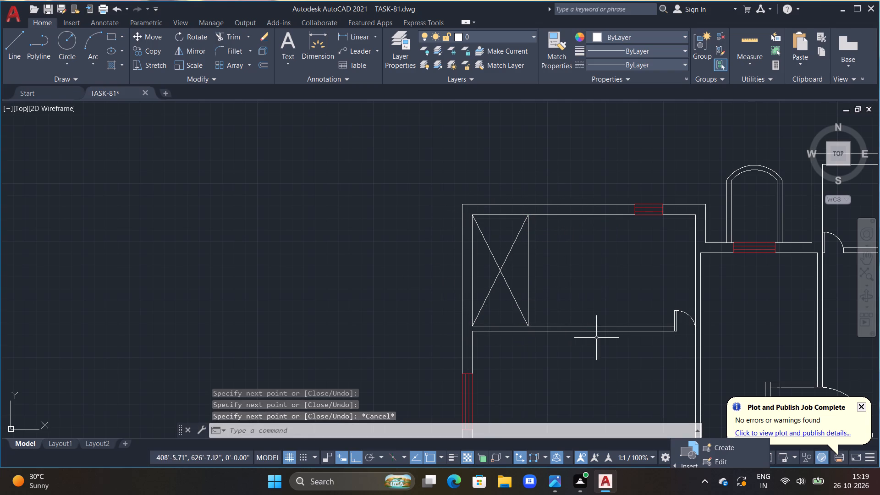
middle_drag(630, 305, 587, 264)
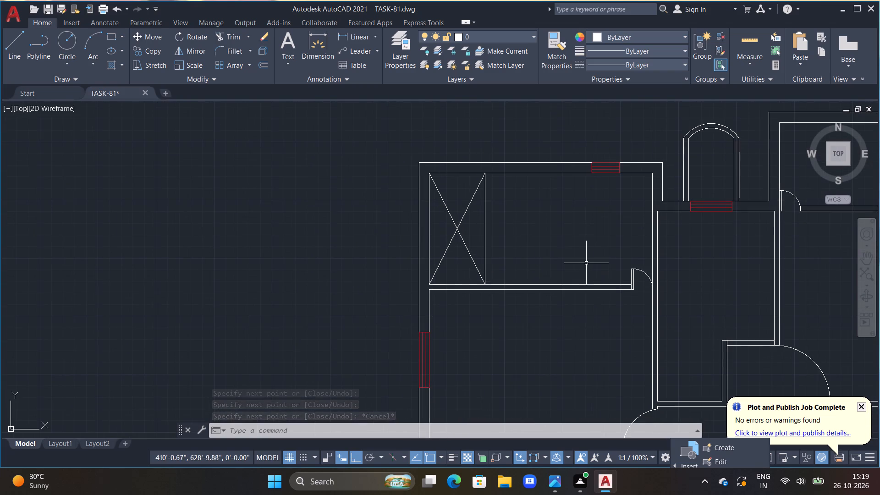
Look over the upper-left rooms and the overall floor plan layout.
scroll(609, 293, down, 1)
scroll(588, 291, up, 1)
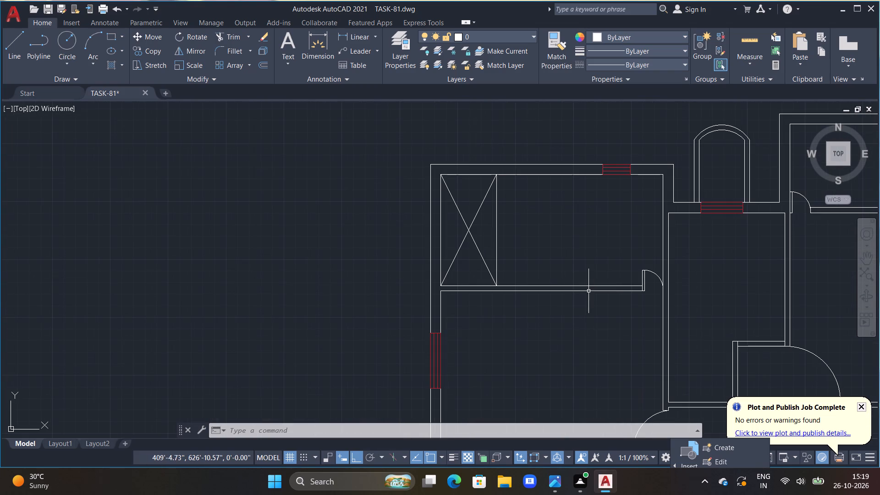
middle_drag(617, 293, 545, 284)
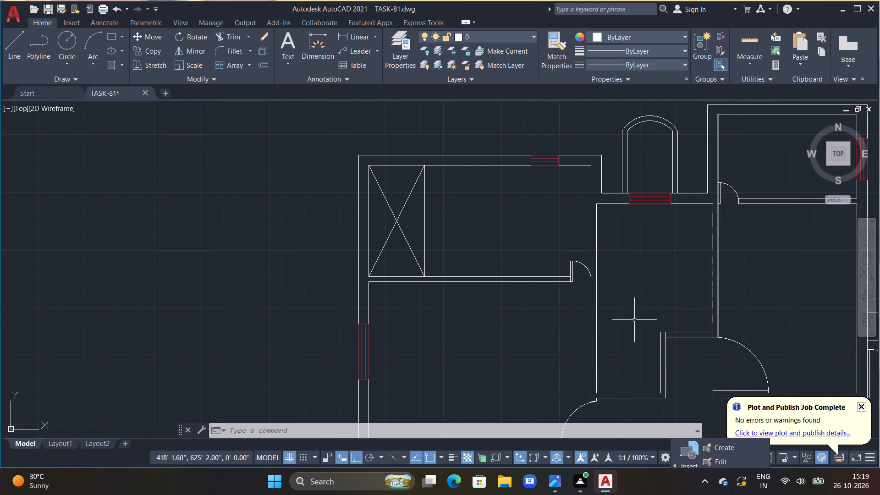
middle_drag(468, 307, 475, 280)
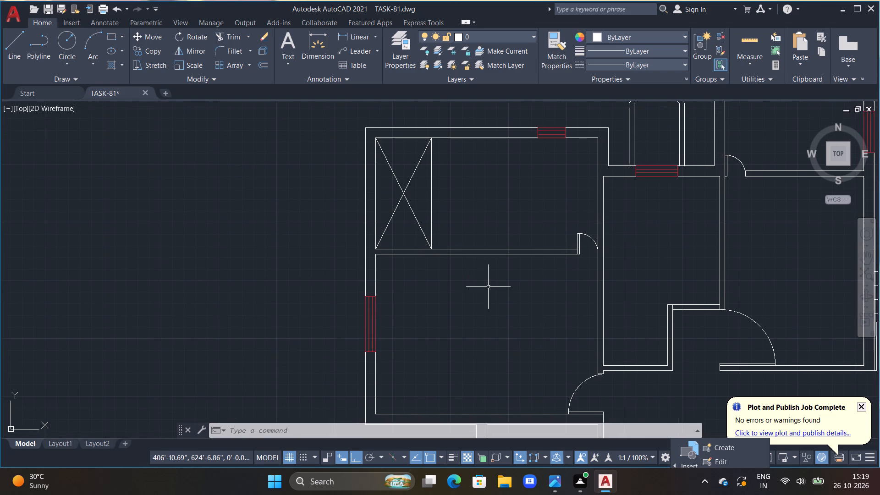
scroll(490, 286, down, 2)
middle_drag(506, 310, 506, 291)
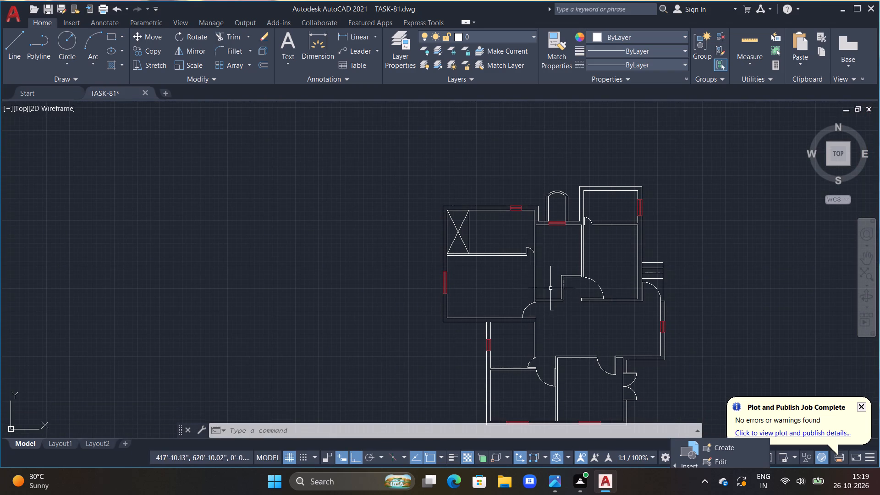
middle_drag(521, 243, 500, 250)
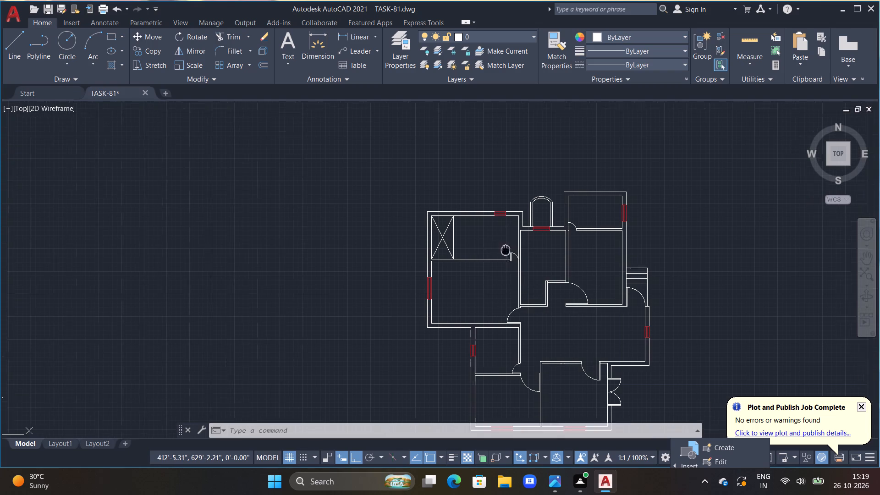
middle_drag(500, 250, 453, 274)
scroll(450, 266, up, 1)
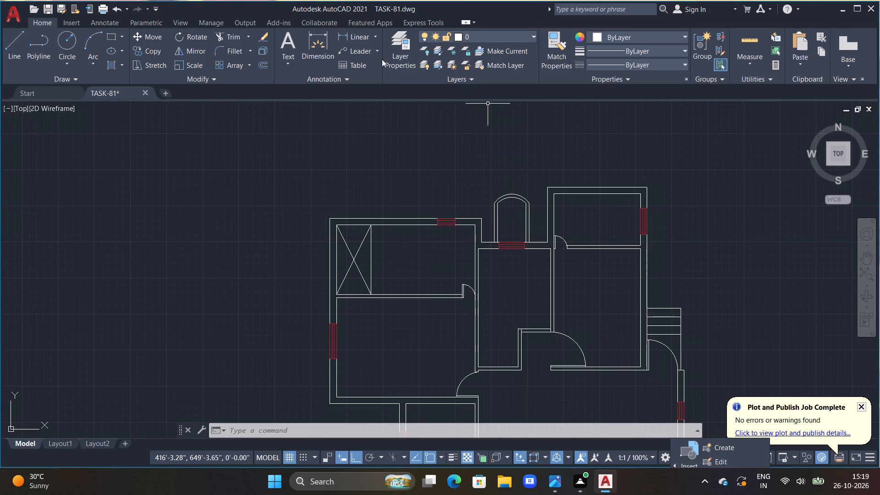
Dimension the width of the upper-left room's crossed strip, placing the dimension line just inside its top edge.
click(320, 49)
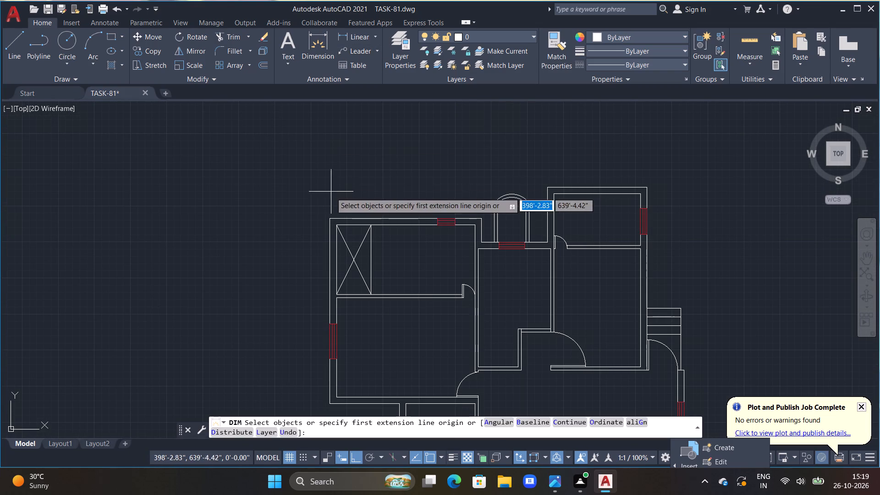
click(338, 225)
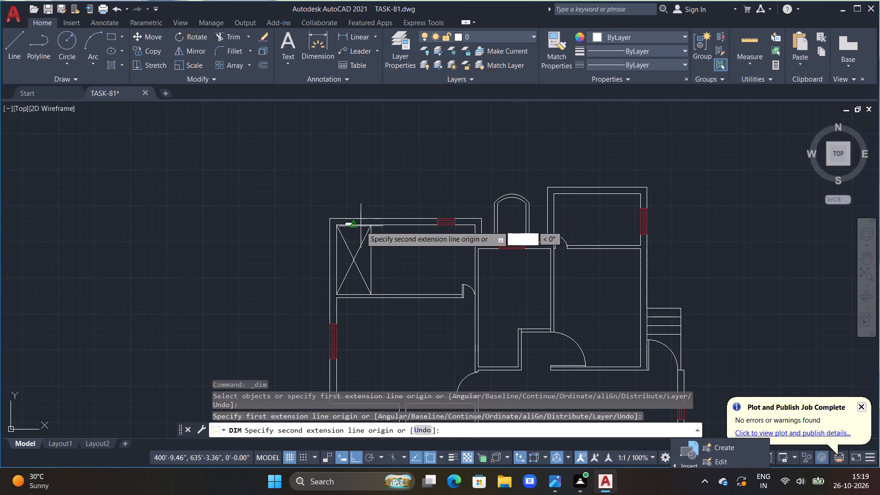
double_click(373, 225)
click(373, 231)
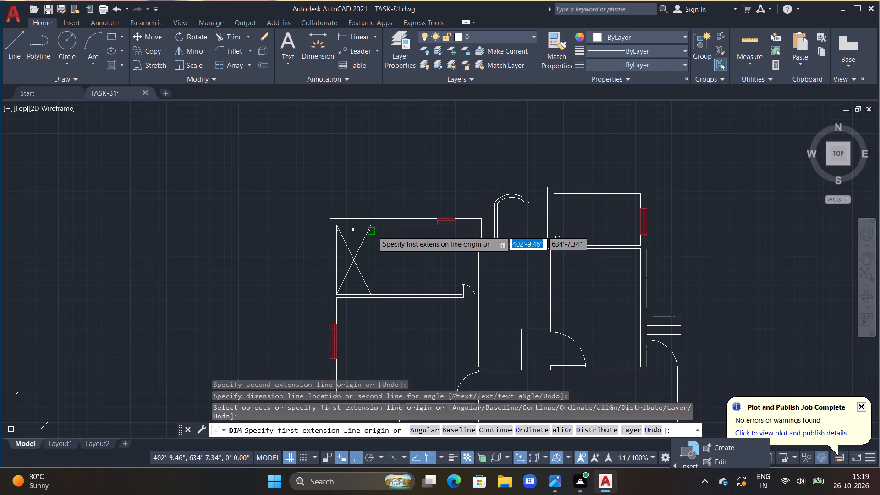
scroll(363, 231, up, 2)
key(Escape)
scroll(421, 281, down, 1)
middle_drag(421, 281, 454, 250)
key(Escape)
key(Escape)
key(Escape)
key(Escape)
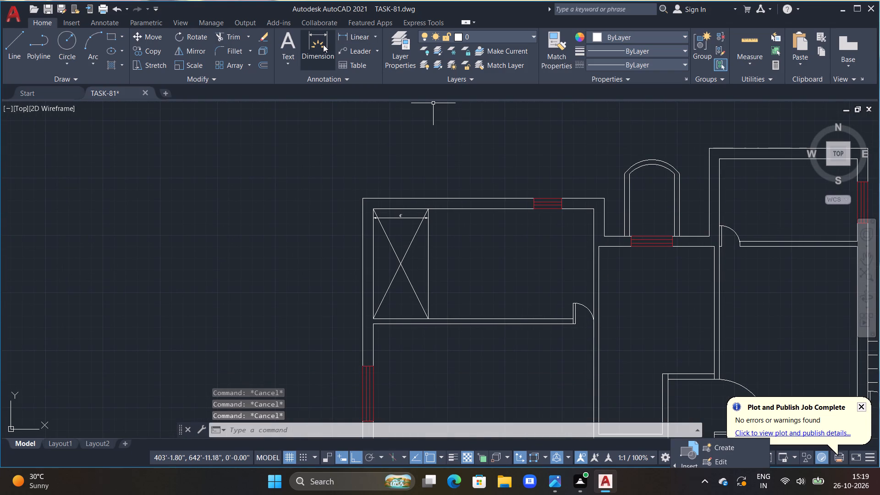
Dimension the crossed strip's full height twice, once along its left edge and once just outside its right edge.
double_click(323, 44)
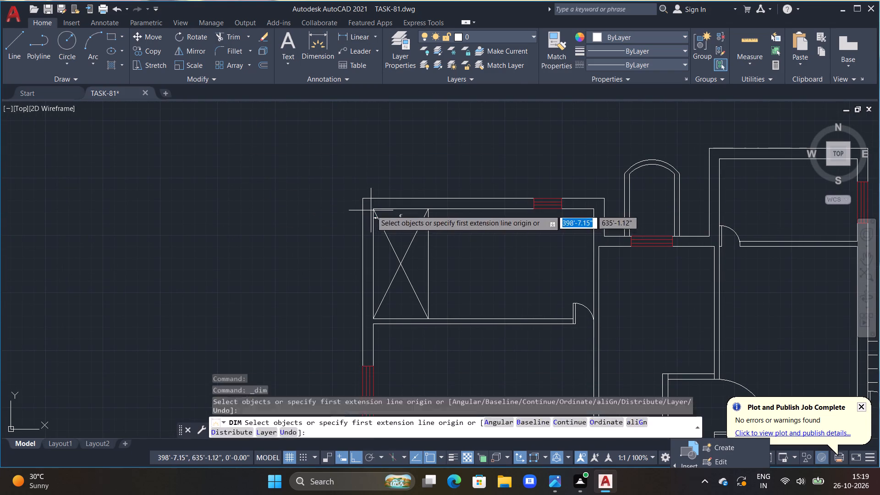
click(373, 209)
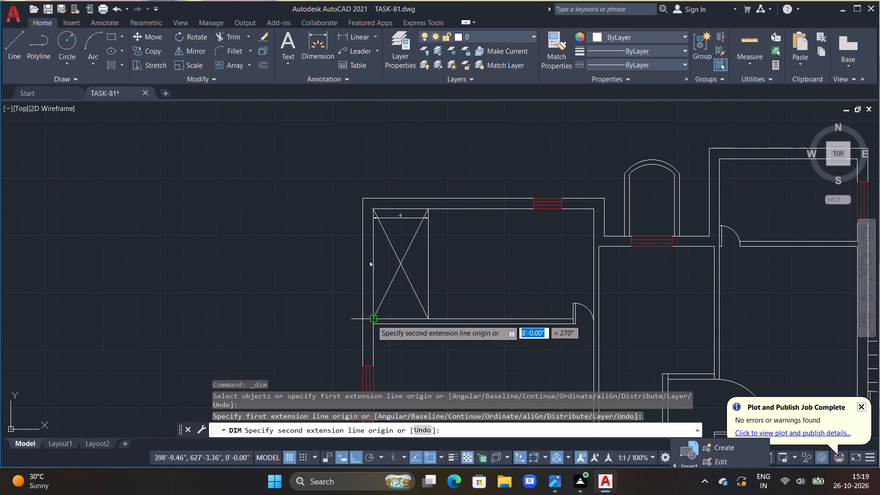
click(372, 320)
click(384, 319)
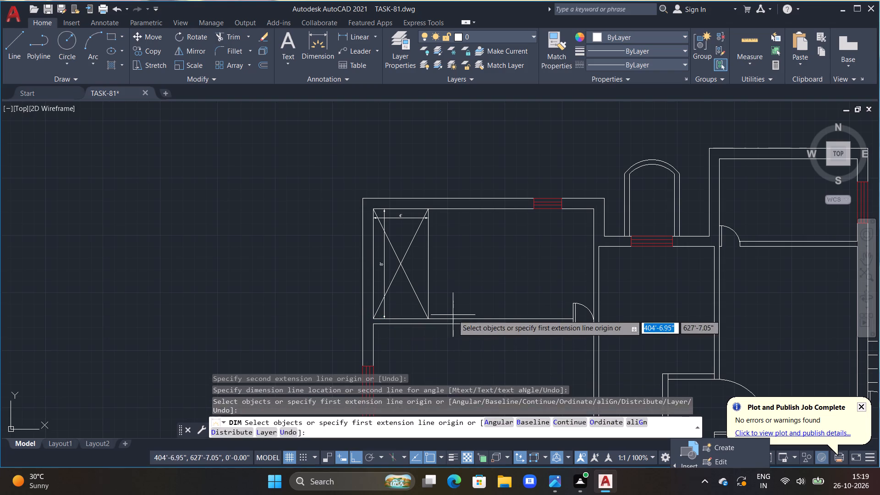
double_click(429, 319)
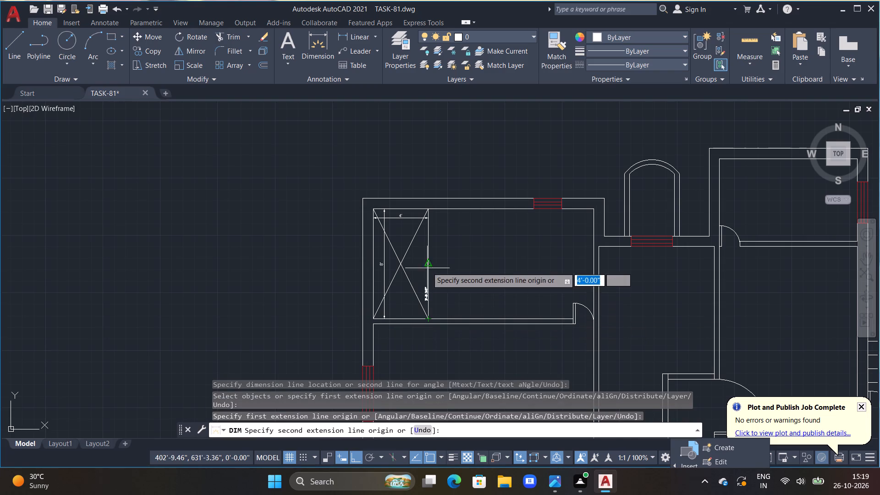
click(429, 209)
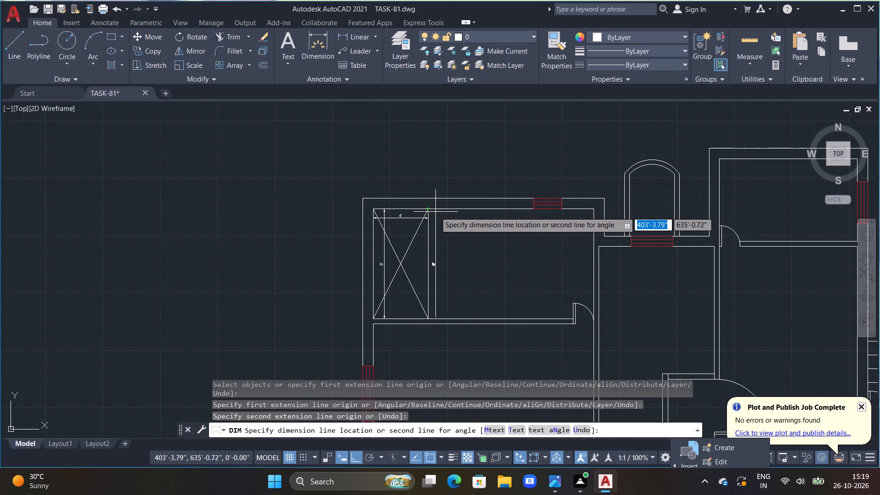
click(436, 212)
key(Escape)
Dimension the upper-left room's remaining width from the crossed strip to the right wall, in line with the strip's width dimension.
scroll(440, 247, up, 2)
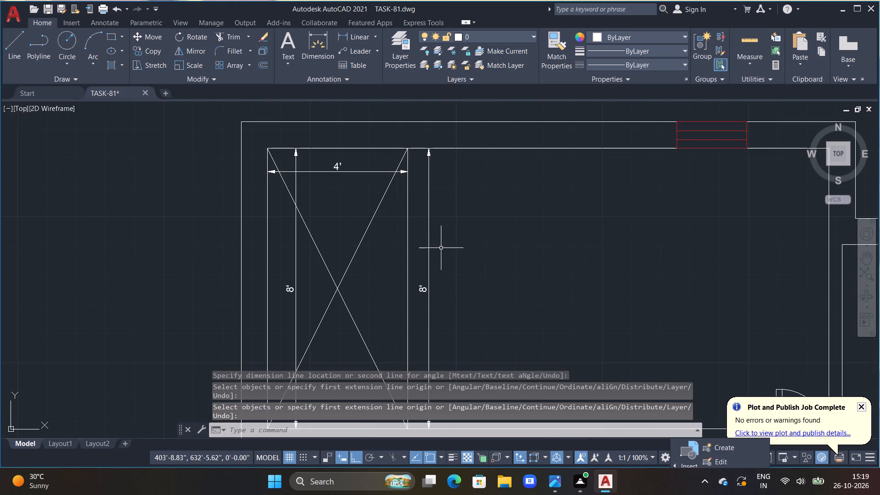
middle_drag(475, 165, 461, 163)
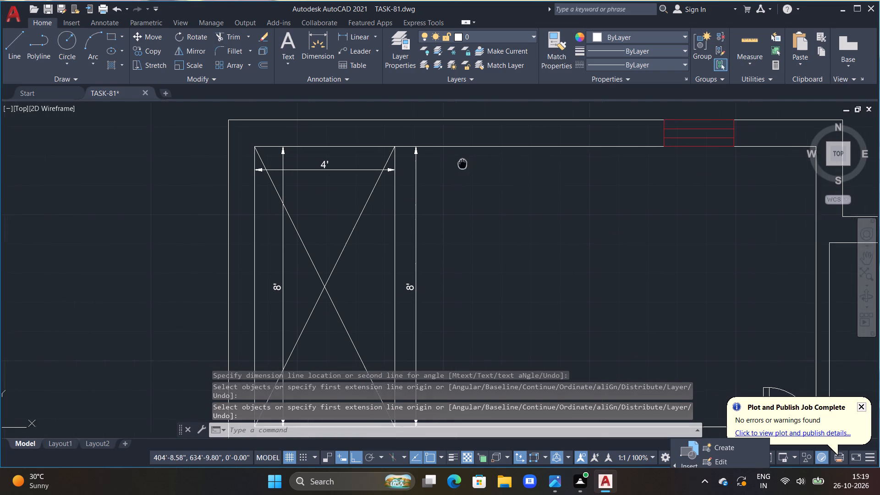
middle_drag(461, 163, 434, 165)
click(322, 48)
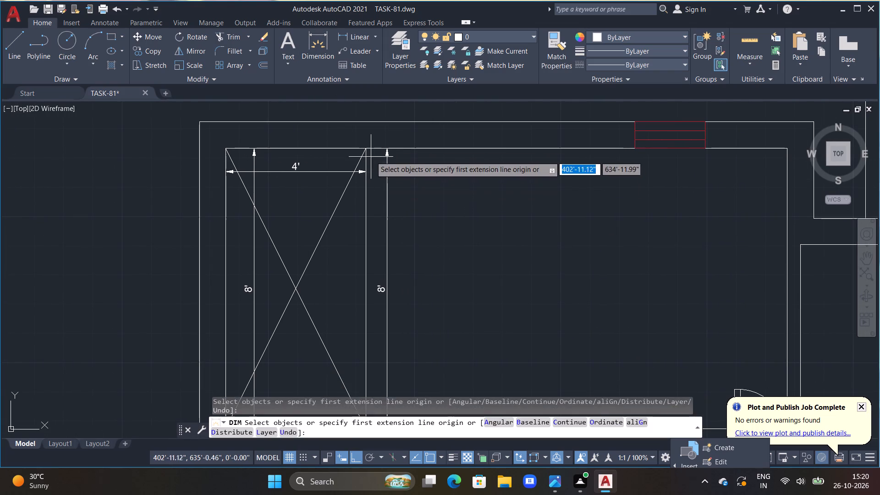
click(365, 148)
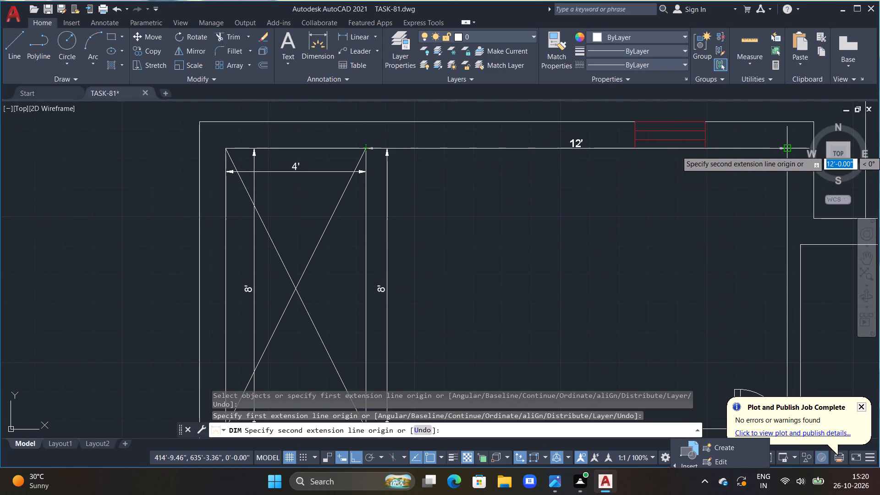
click(788, 151)
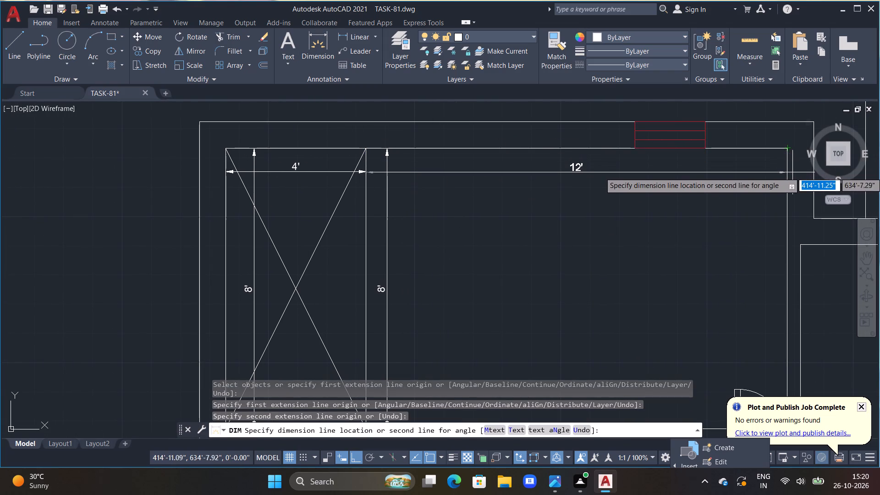
click(787, 172)
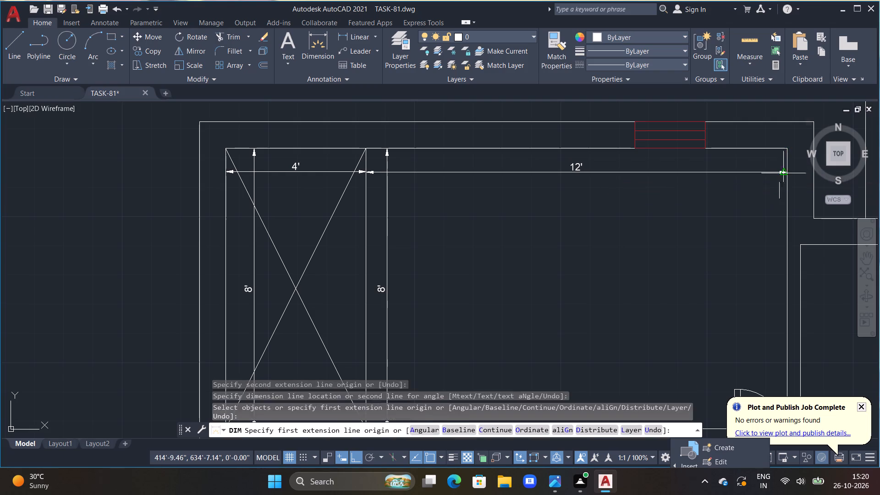
middle_drag(634, 214, 626, 161)
scroll(585, 198, down, 1)
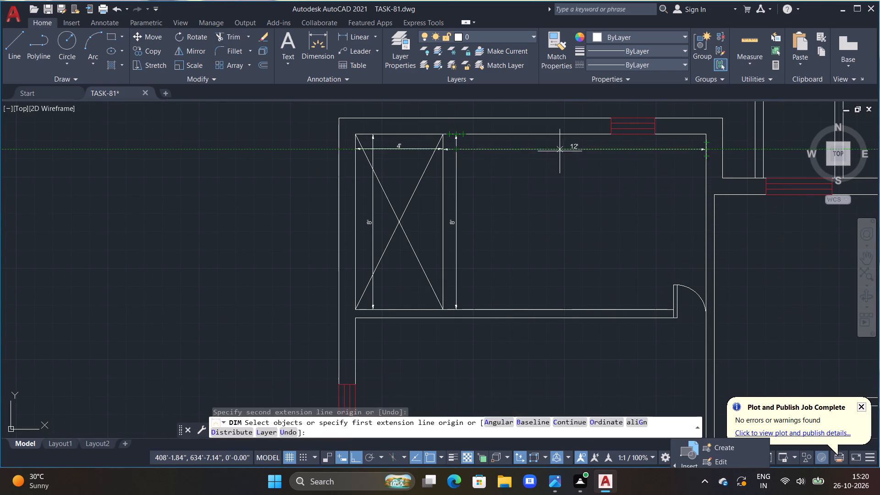
key(Escape)
key(Escape)
Override the text of the upper-left room's remaining-width dimension with 8'.
double_click(567, 148)
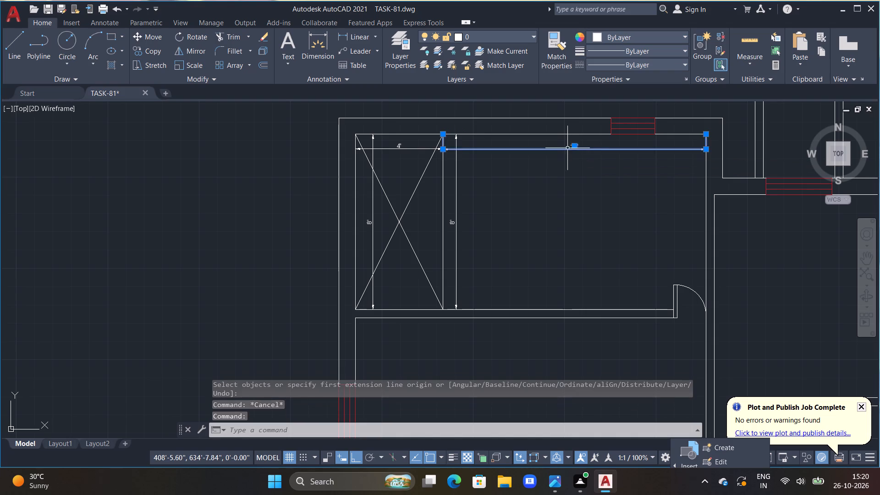
scroll(567, 148, up, 2)
click(591, 139)
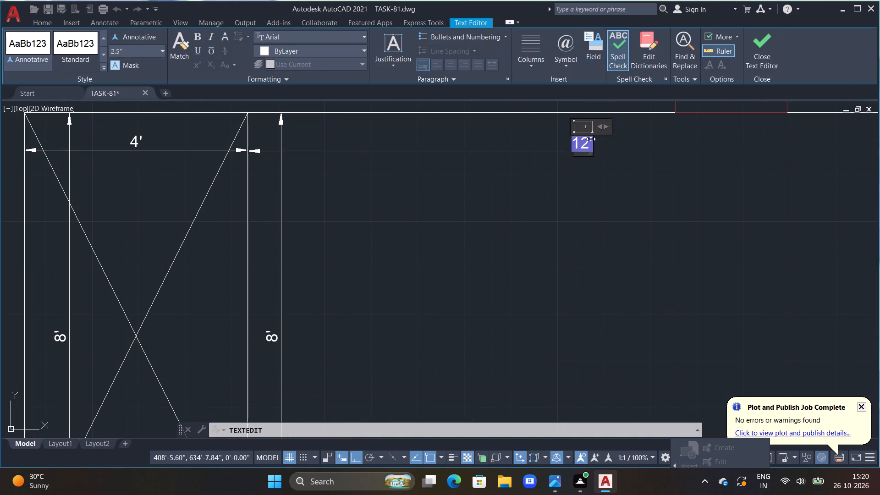
scroll(601, 142, up, 2)
click(566, 144)
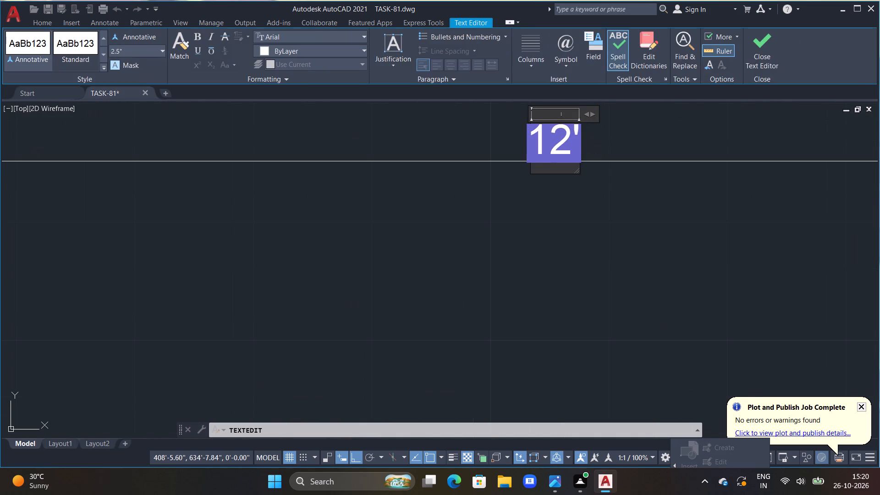
key(BackSpace)
key(8)
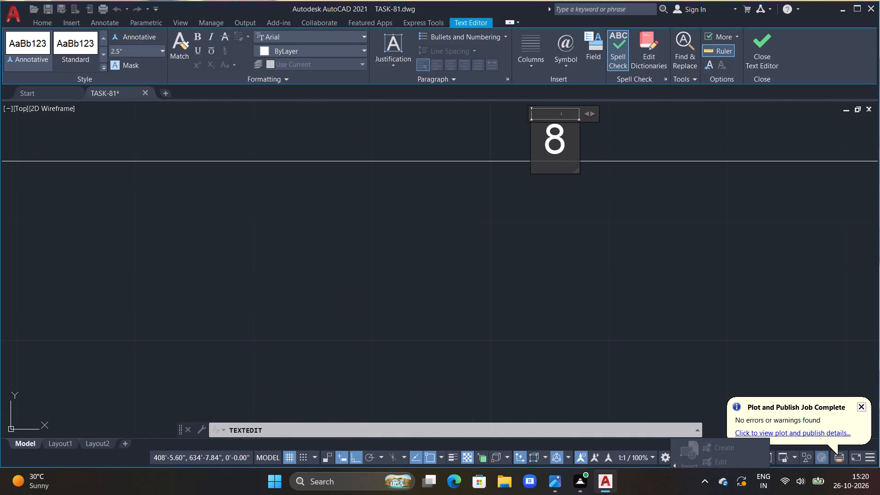
key(apostrophe)
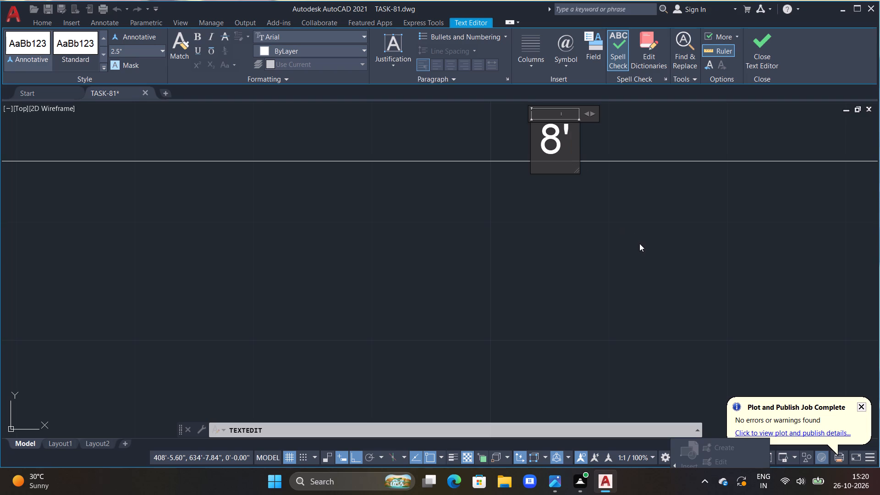
click(639, 243)
scroll(644, 252, down, 8)
scroll(641, 261, up, 4)
middle_drag(639, 255, 569, 195)
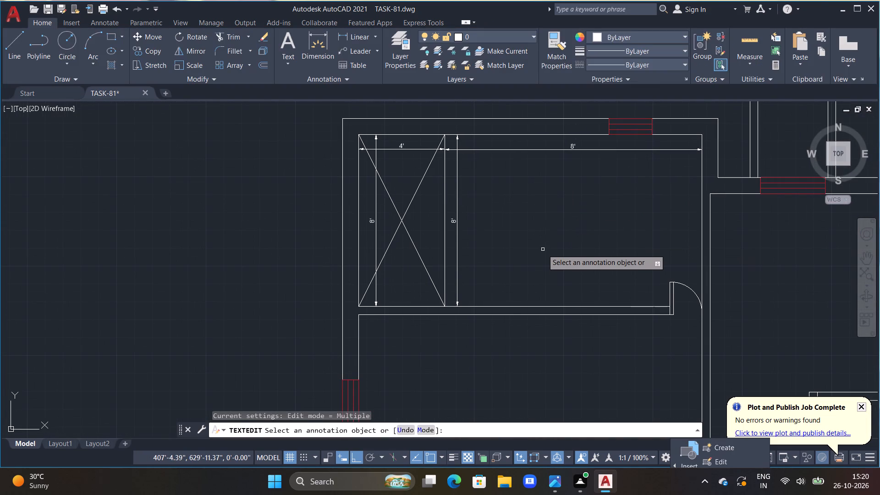
key(Escape)
Dimension the inner width of the room below the upper-left room, placing the dimension line just under its top wall.
scroll(558, 328, down, 1)
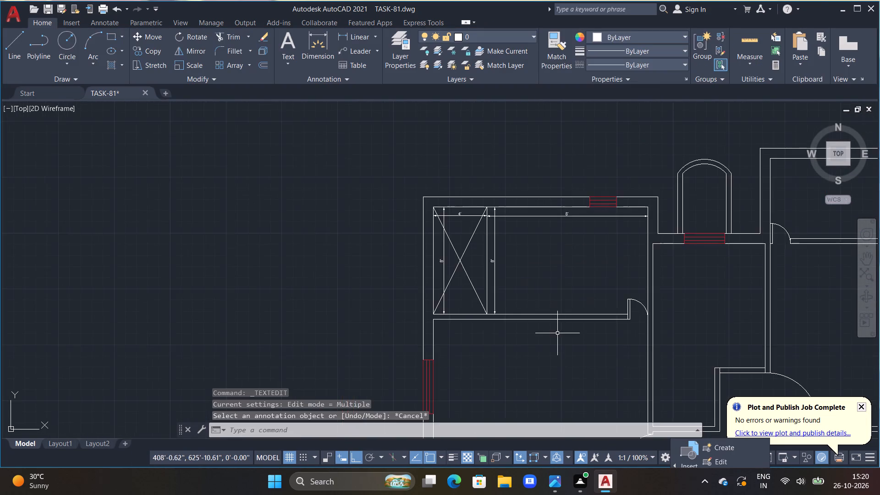
middle_drag(557, 329, 542, 275)
key(Escape)
scroll(479, 312, up, 1)
middle_drag(477, 307, 450, 290)
key(Escape)
key(Escape)
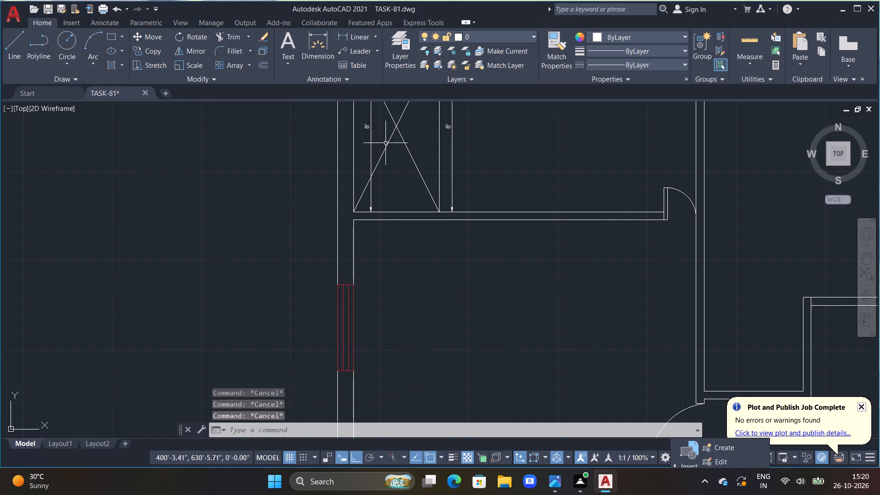
click(320, 49)
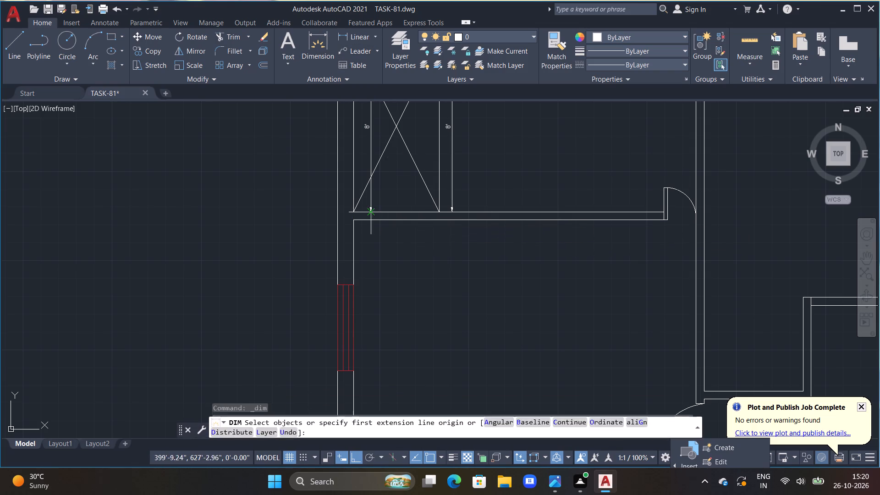
click(354, 221)
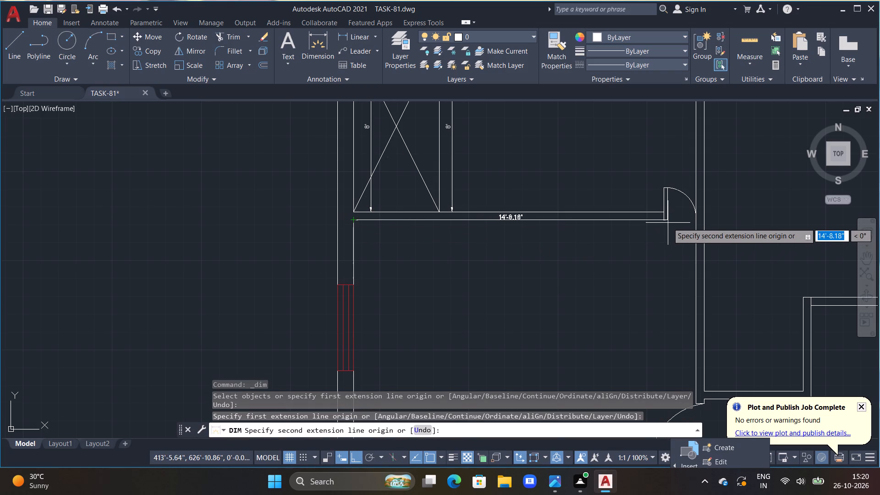
click(693, 219)
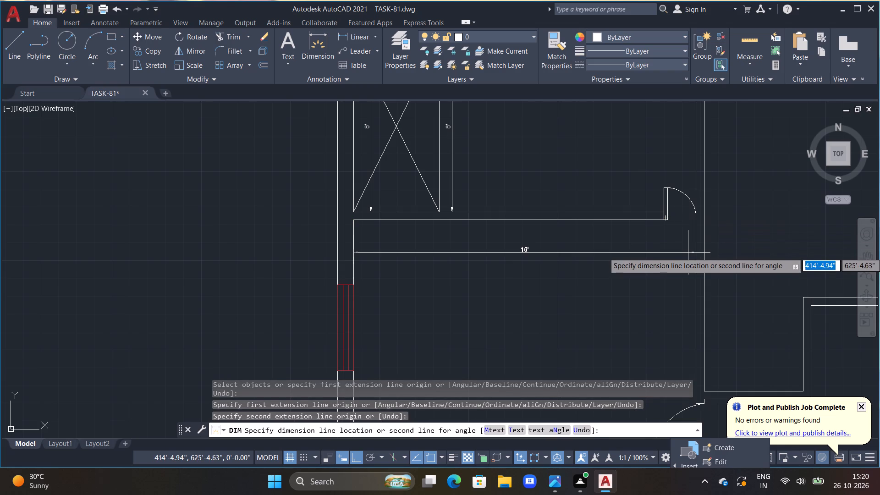
click(694, 248)
key(Escape)
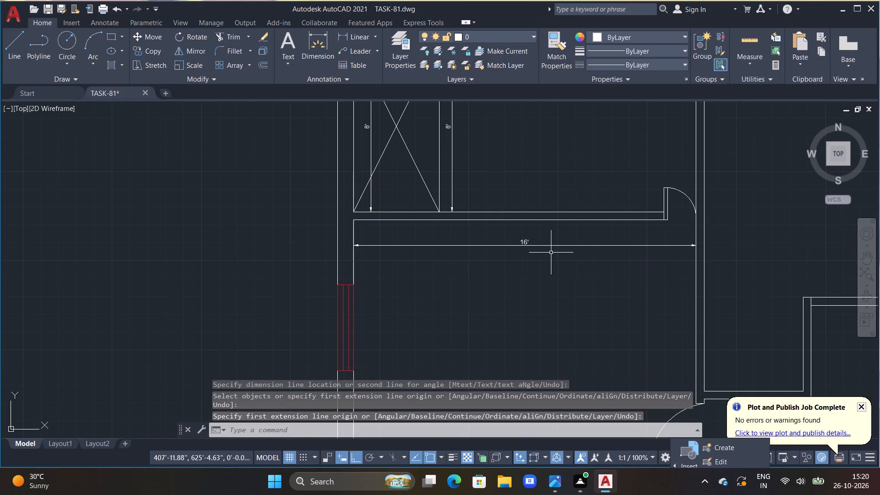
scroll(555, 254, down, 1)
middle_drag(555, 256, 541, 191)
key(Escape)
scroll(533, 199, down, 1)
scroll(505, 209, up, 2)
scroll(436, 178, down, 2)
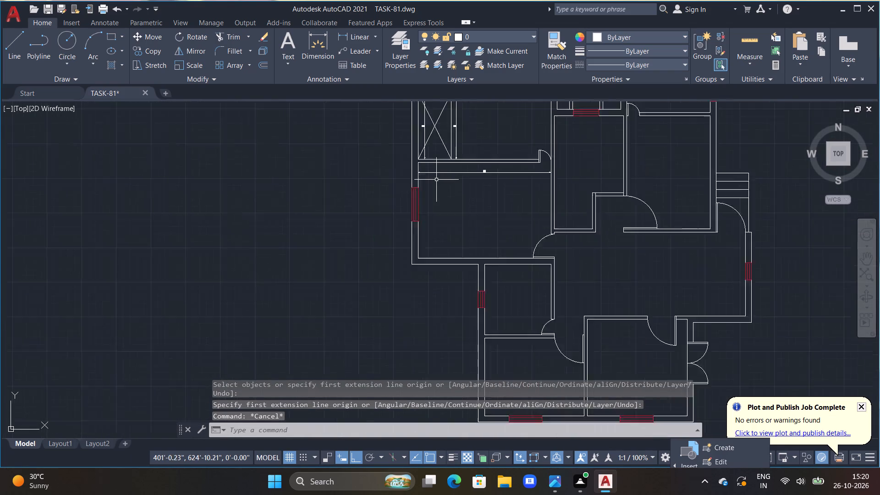
Dimension the inner height of the room below the upper-left room, placing the dimension line just inside its left wall.
scroll(436, 180, down, 1)
scroll(440, 185, up, 1)
key(Escape)
key(Escape)
middle_drag(437, 181, 426, 250)
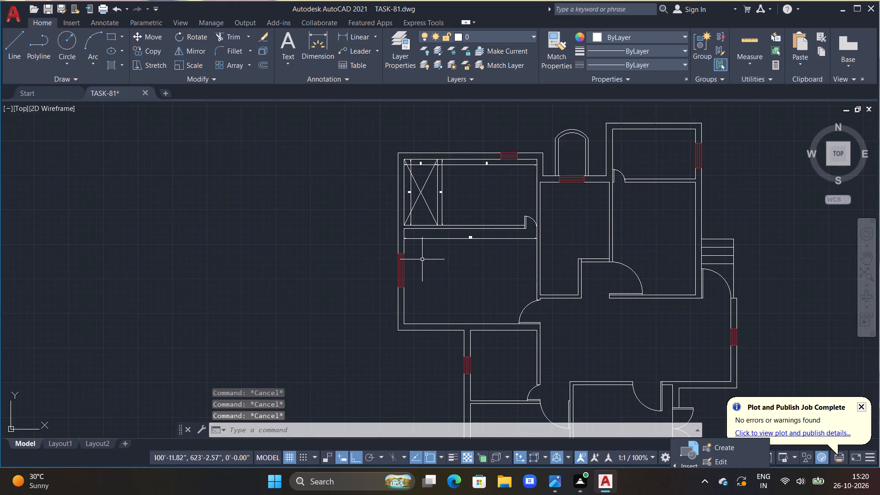
scroll(421, 259, up, 1)
click(310, 43)
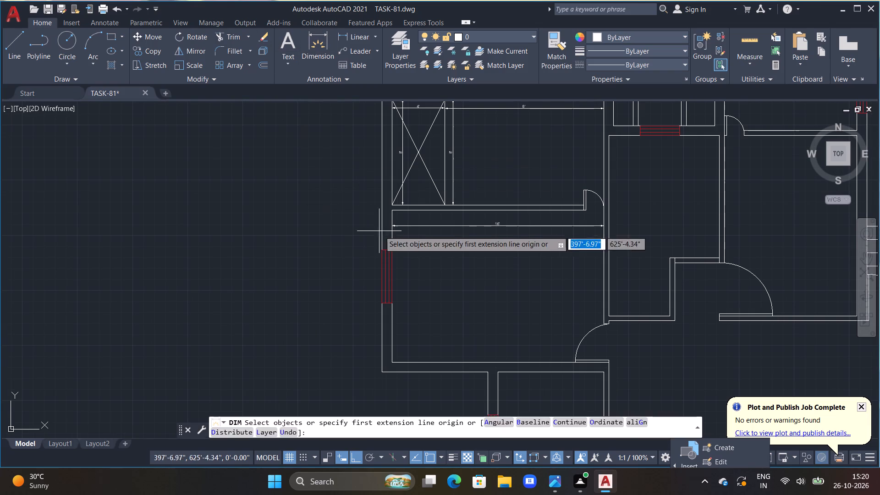
click(390, 209)
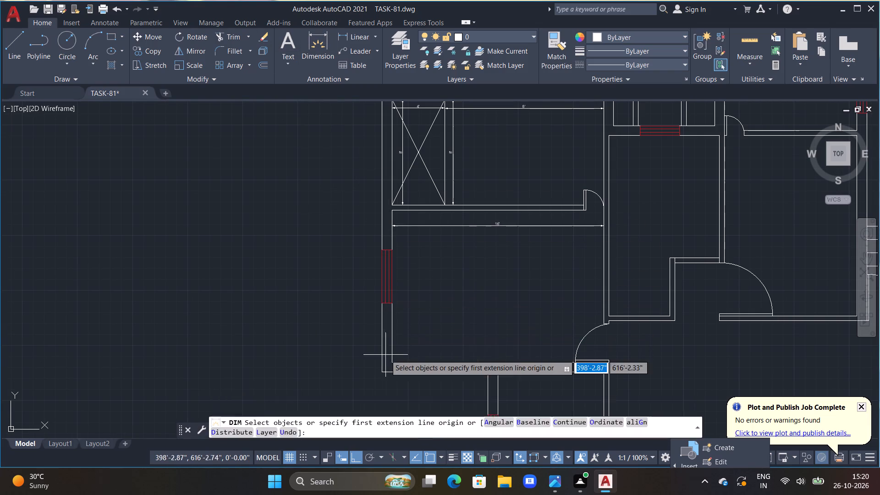
click(393, 363)
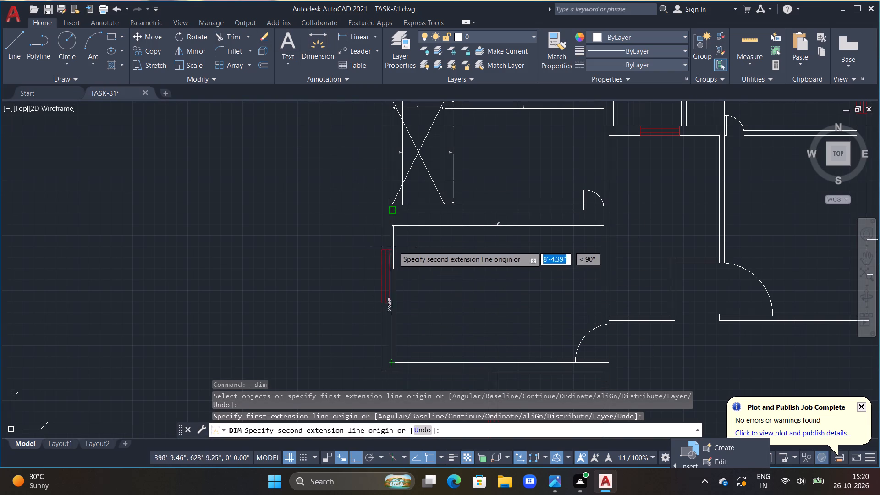
click(391, 213)
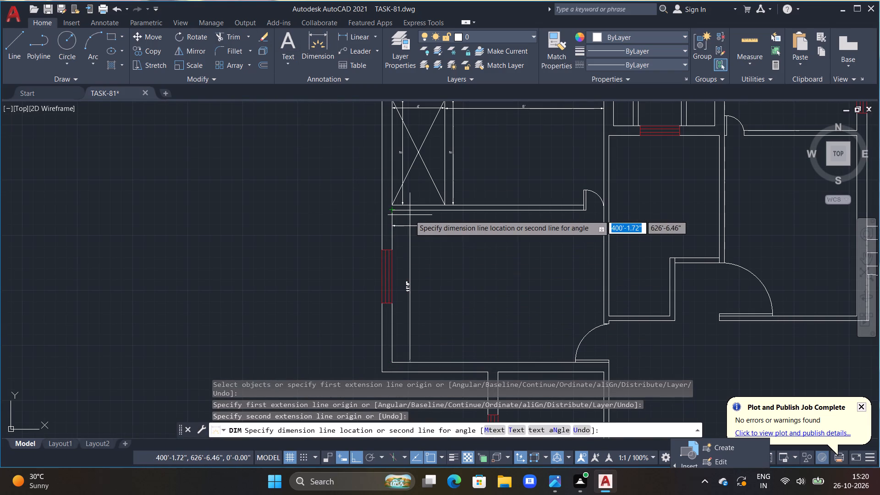
click(410, 215)
key(Escape)
key(Escape)
key(Escape)
Override the text of the width dimension in the room below the upper-left room with 12'.
scroll(407, 300, up, 3)
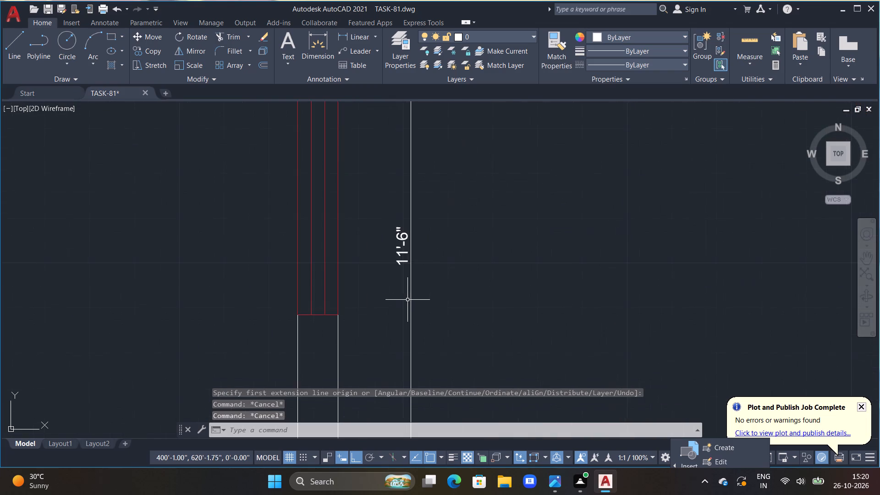
scroll(405, 263, down, 4)
scroll(441, 242, up, 2)
double_click(489, 192)
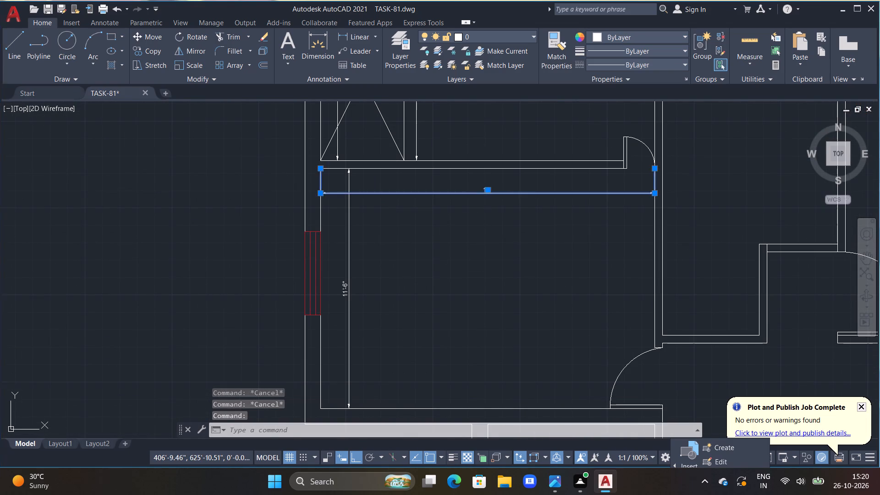
scroll(489, 192, up, 3)
click(489, 192)
text(12')
click(555, 277)
scroll(556, 278, down, 1)
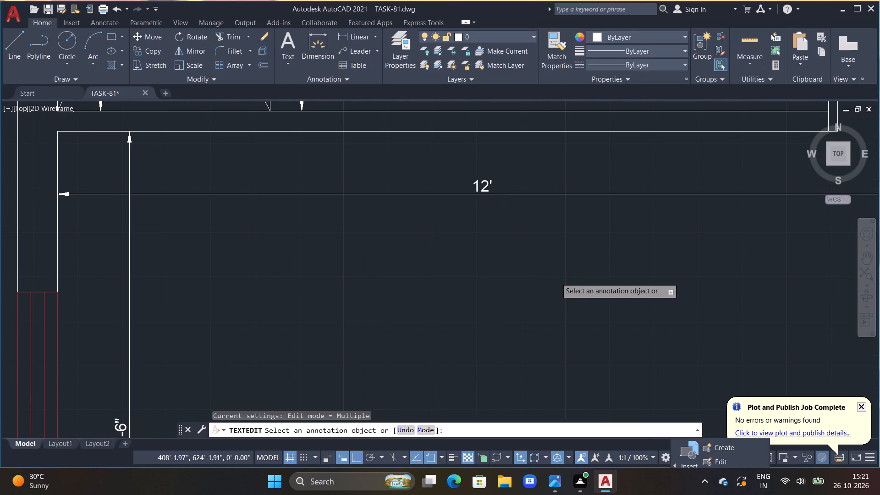
scroll(556, 278, down, 4)
middle_drag(560, 286, 525, 255)
key(Escape)
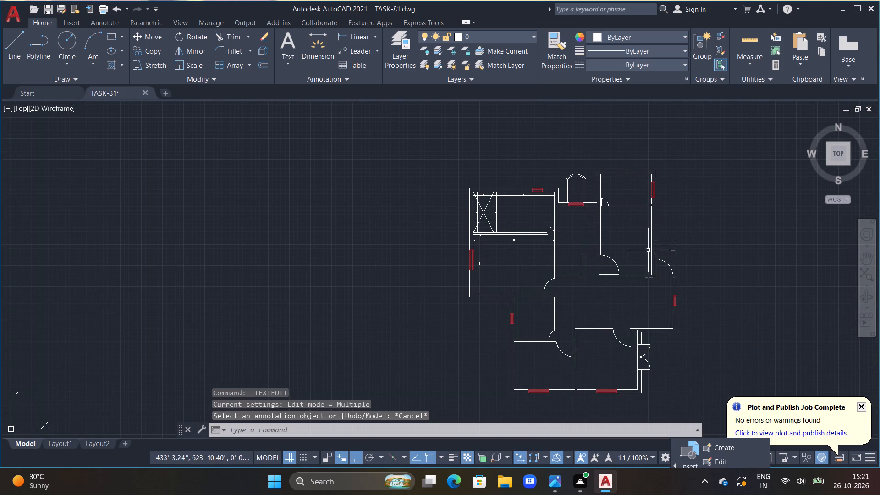
Dimension the straight inner left side of the arched projection, placing the dimension line just inside it.
middle_drag(644, 256, 588, 296)
scroll(570, 247, up, 1)
scroll(512, 210, up, 2)
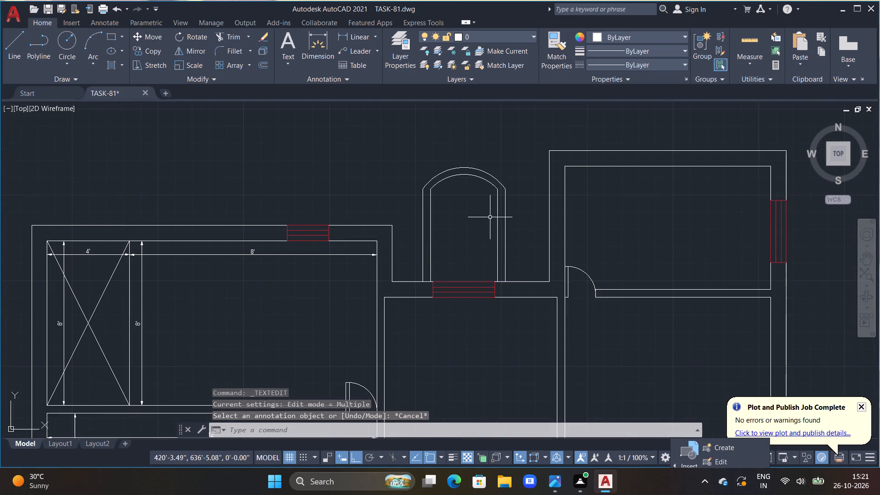
scroll(478, 221, up, 1)
middle_drag(478, 221, 566, 219)
scroll(530, 225, up, 1)
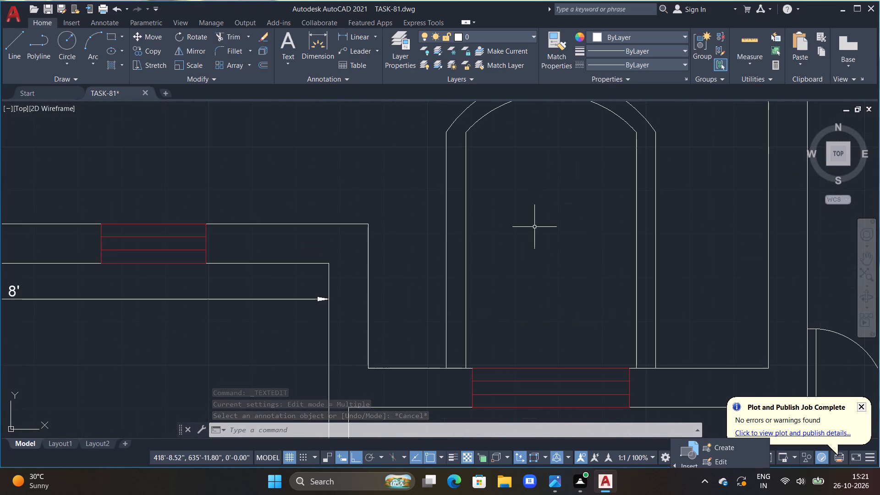
click(325, 38)
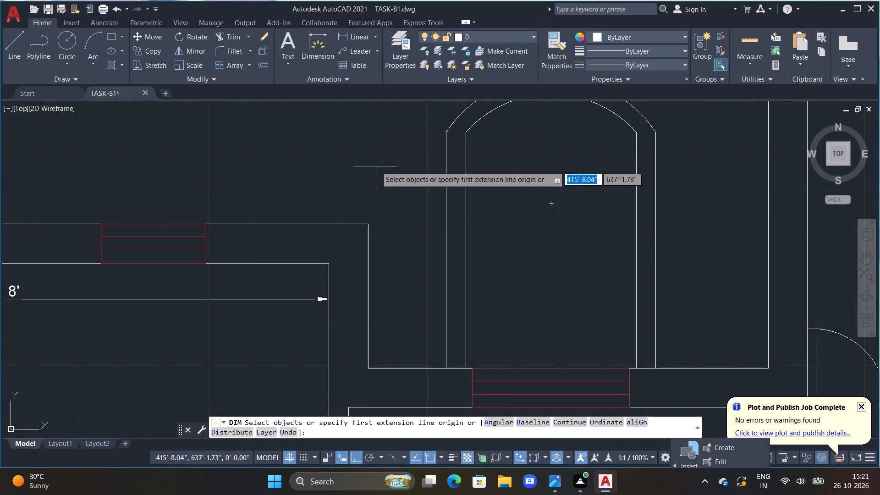
click(465, 135)
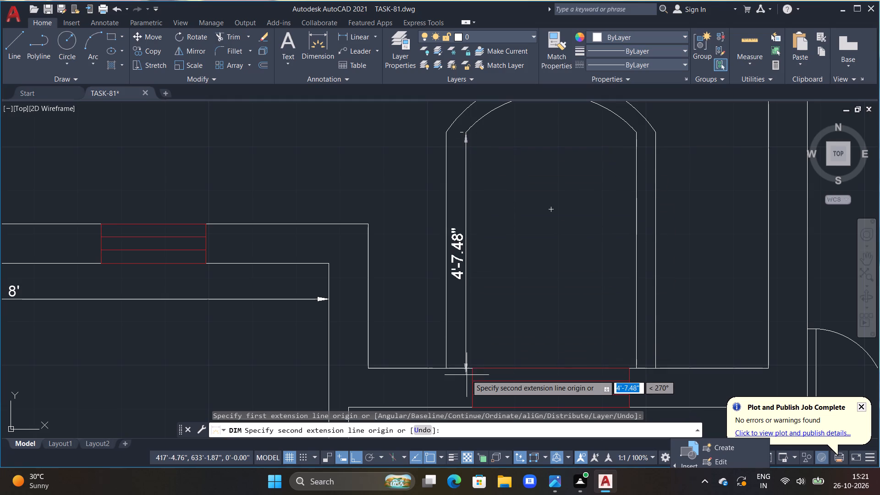
click(468, 367)
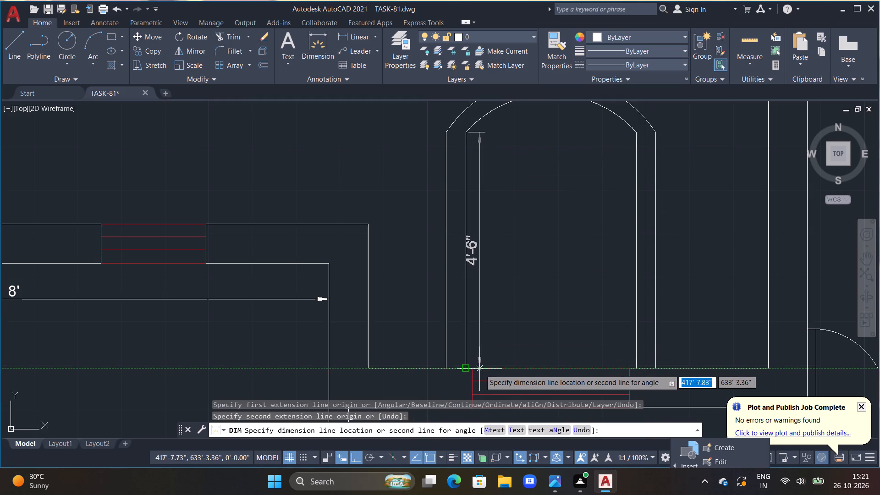
click(488, 368)
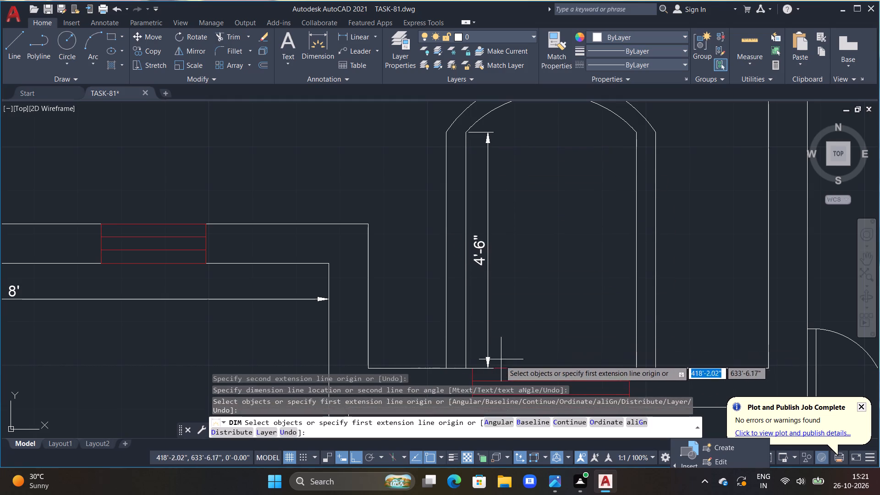
Dimension the arched projection's inner width at its base, placing the dimension line above the red window.
click(465, 367)
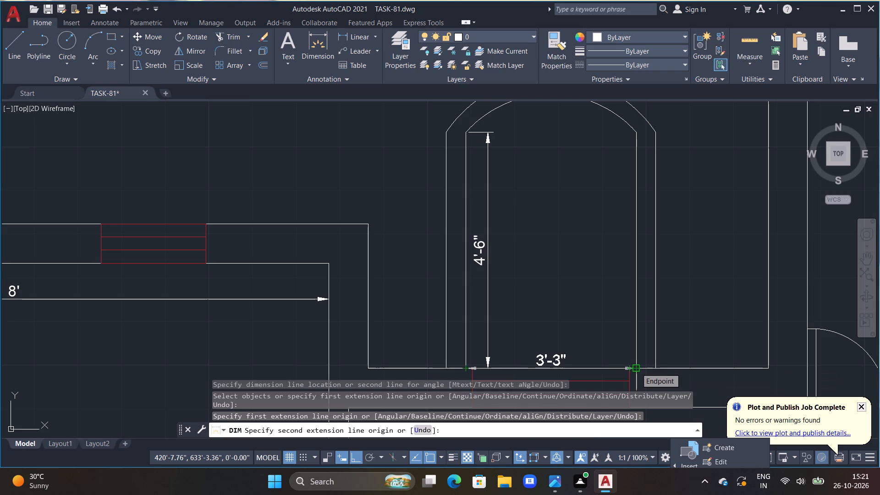
click(636, 368)
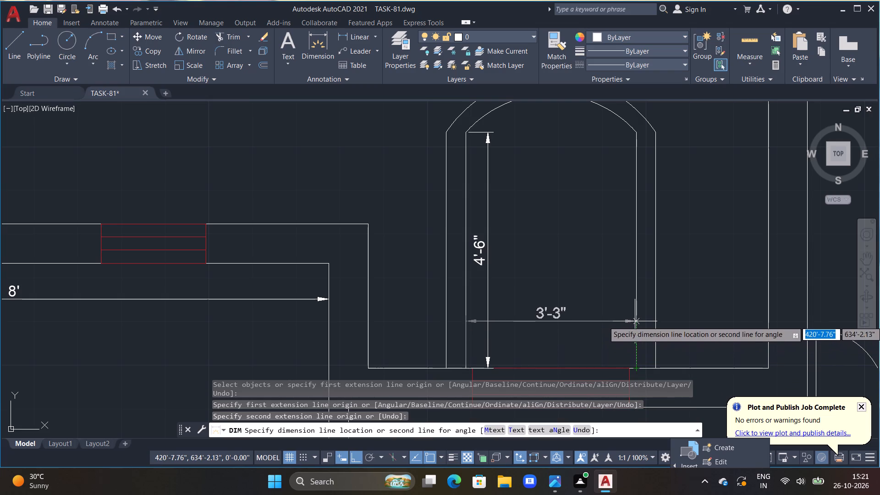
click(635, 321)
key(Escape)
middle_drag(579, 331, 583, 286)
key(Escape)
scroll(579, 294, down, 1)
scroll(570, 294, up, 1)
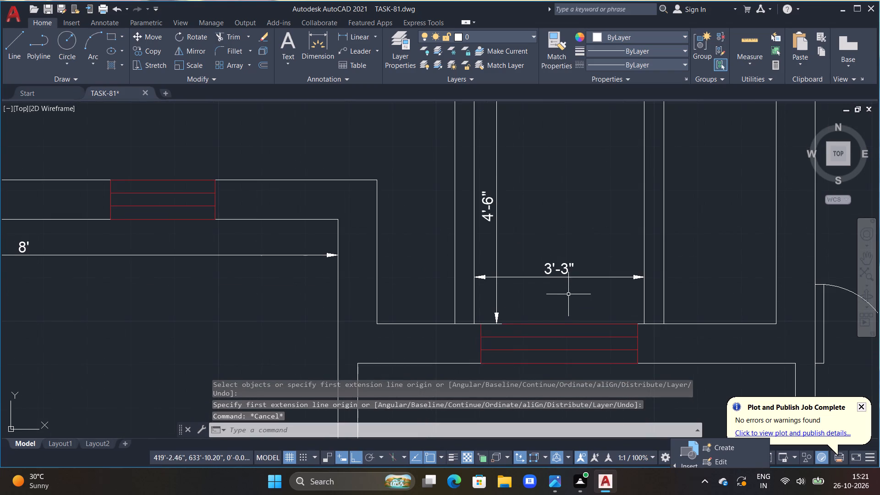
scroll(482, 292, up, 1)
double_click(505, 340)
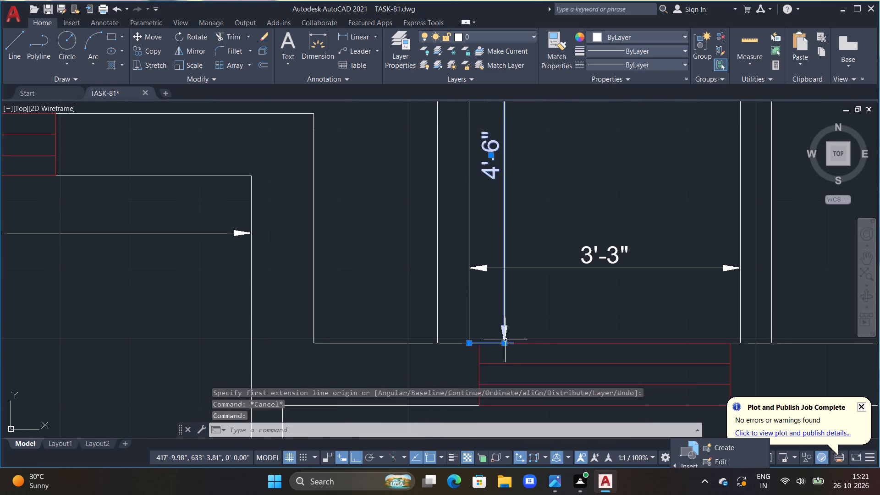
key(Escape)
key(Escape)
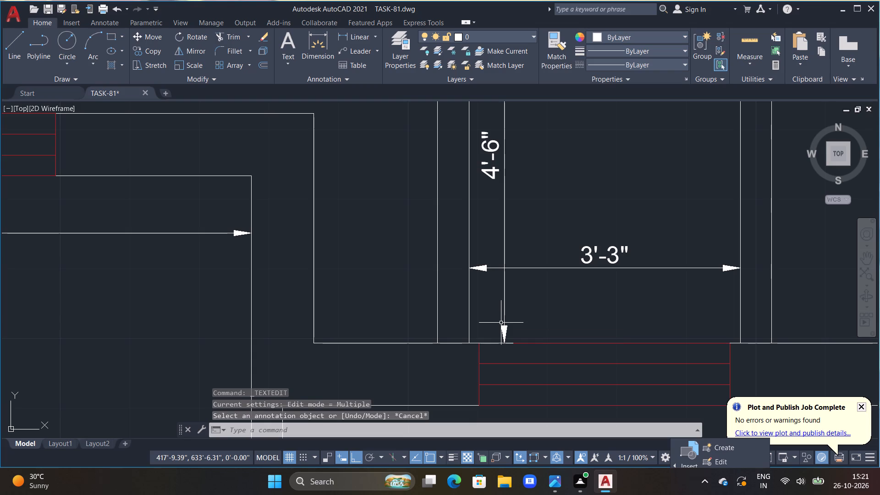
Shift the arched projection's vertical dimension line closer to its inner left side.
click(504, 326)
click(506, 343)
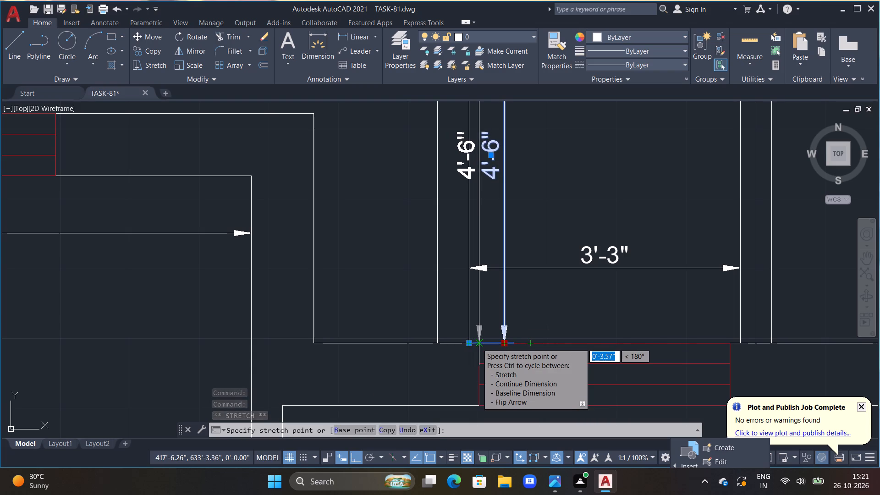
click(486, 343)
key(Escape)
scroll(522, 244, down, 1)
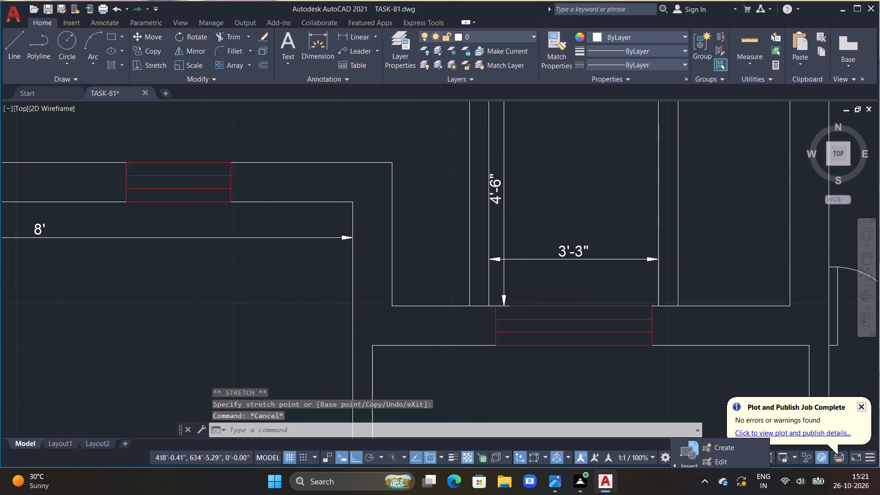
scroll(522, 246, down, 1)
middle_drag(532, 226, 533, 215)
key(Escape)
key(Escape)
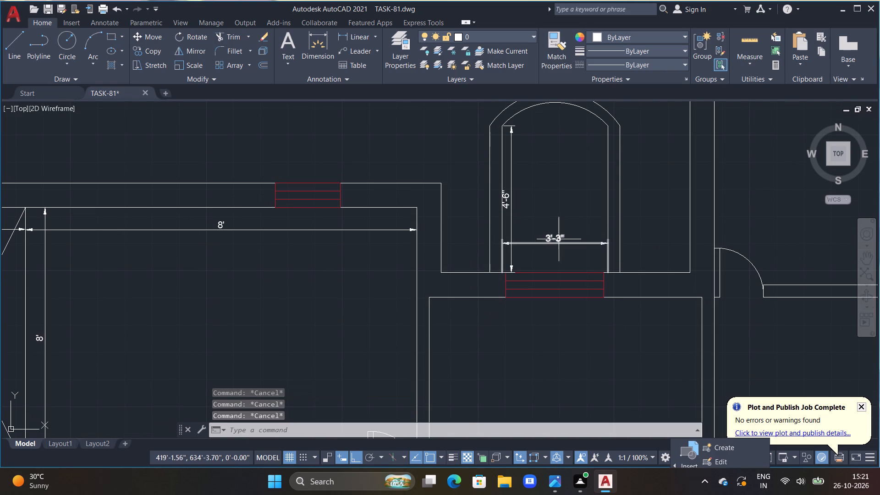
Dimension the inner width of the upper-right room, placing the dimension line just below its top wall.
scroll(555, 247, down, 1)
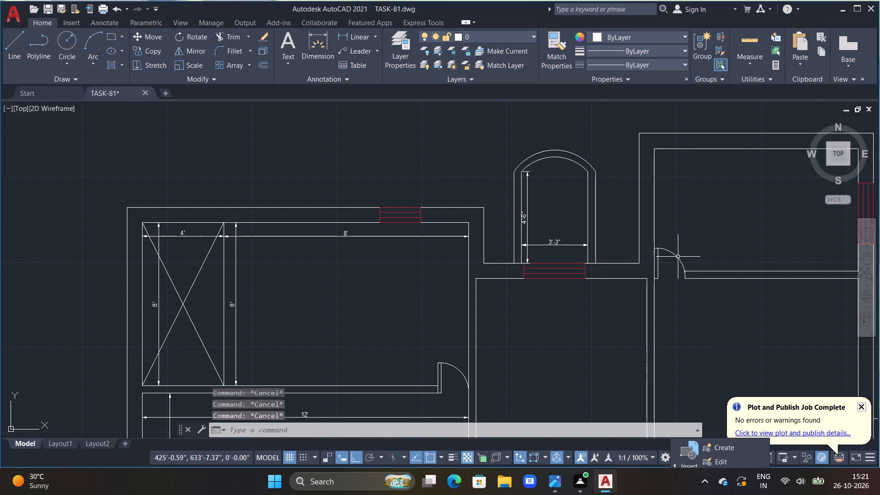
middle_drag(682, 263, 581, 269)
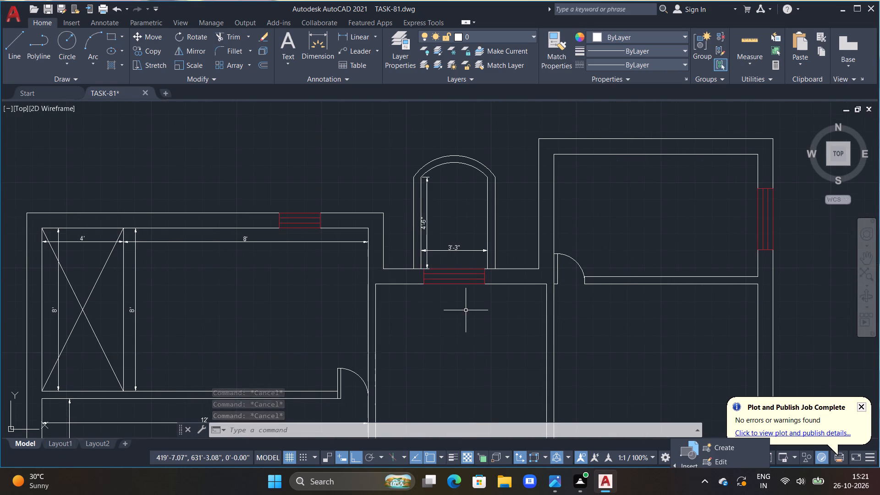
middle_drag(466, 309, 449, 304)
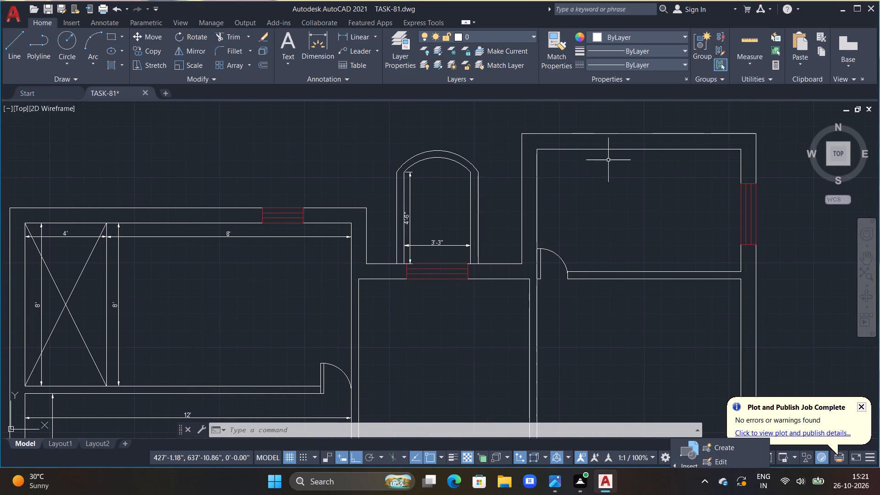
middle_drag(496, 245, 454, 283)
scroll(460, 276, up, 1)
click(309, 40)
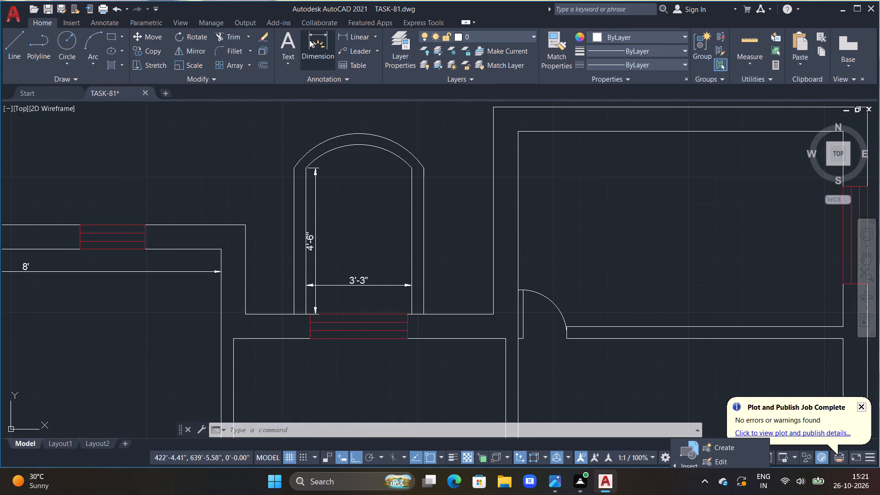
middle_drag(555, 159, 406, 176)
click(369, 148)
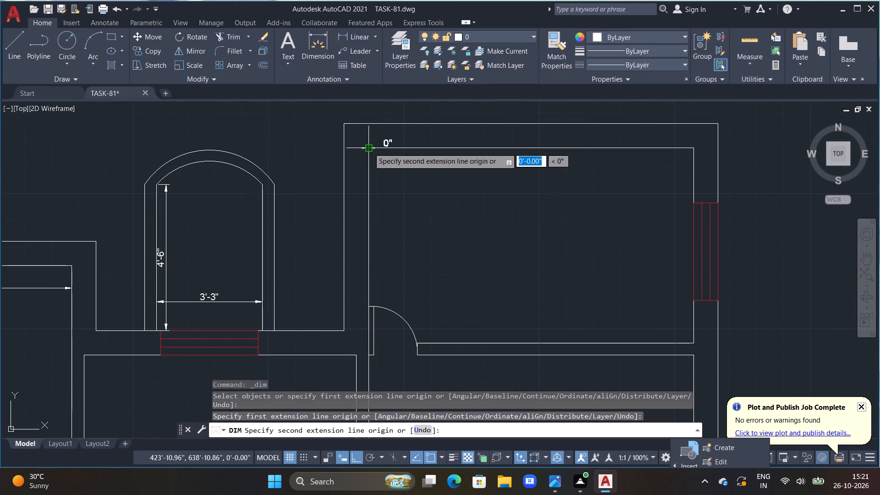
click(693, 151)
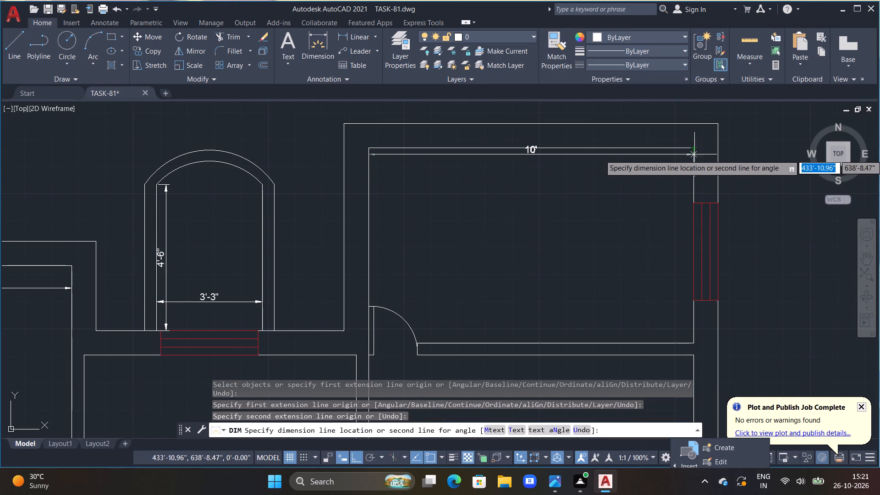
click(693, 172)
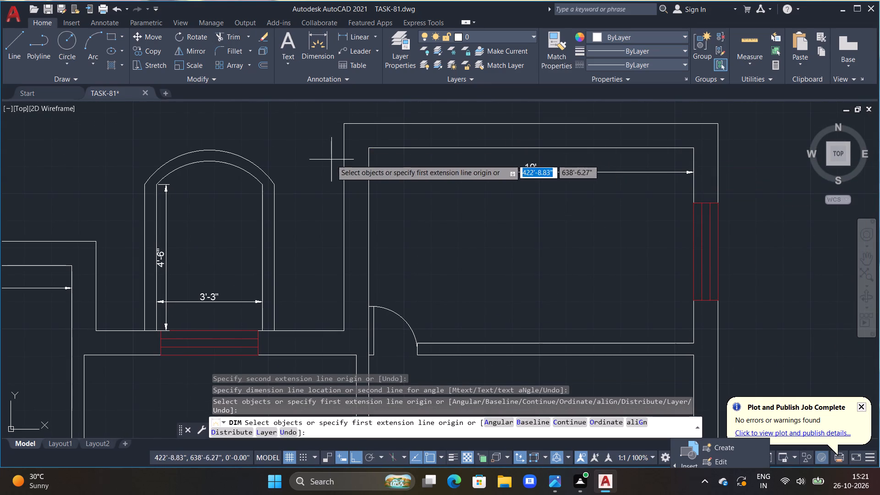
Dimension the inner height of the upper-right room, placing the dimension line just inside its right wall.
click(695, 149)
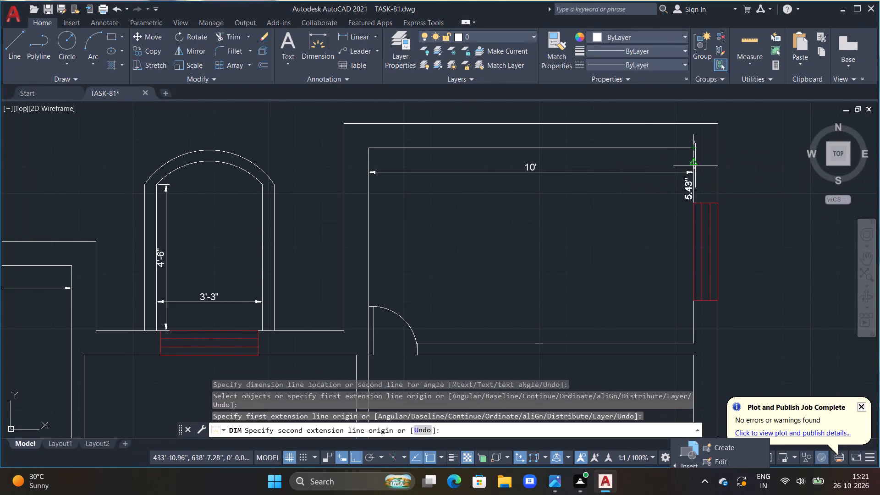
click(691, 344)
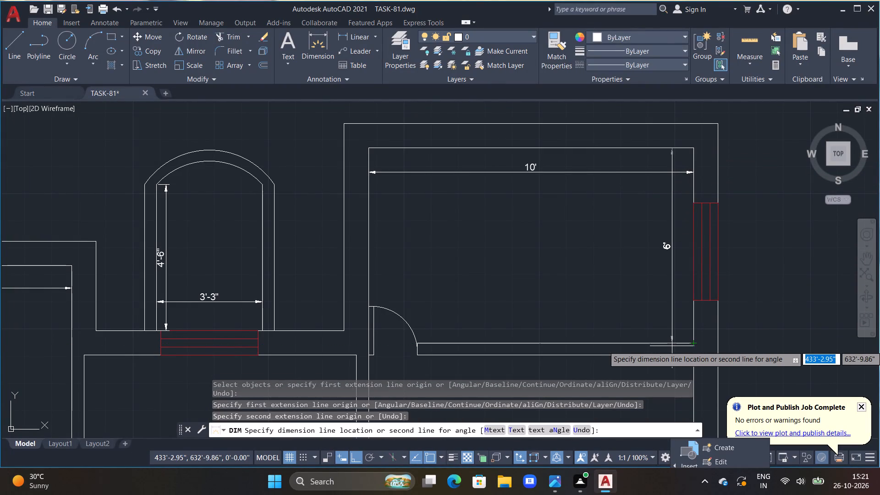
click(671, 345)
Dimension the inner width of the room beside the entrance steps, placing the dimension line just below its top wall.
scroll(524, 365, down, 1)
middle_drag(532, 372, 536, 342)
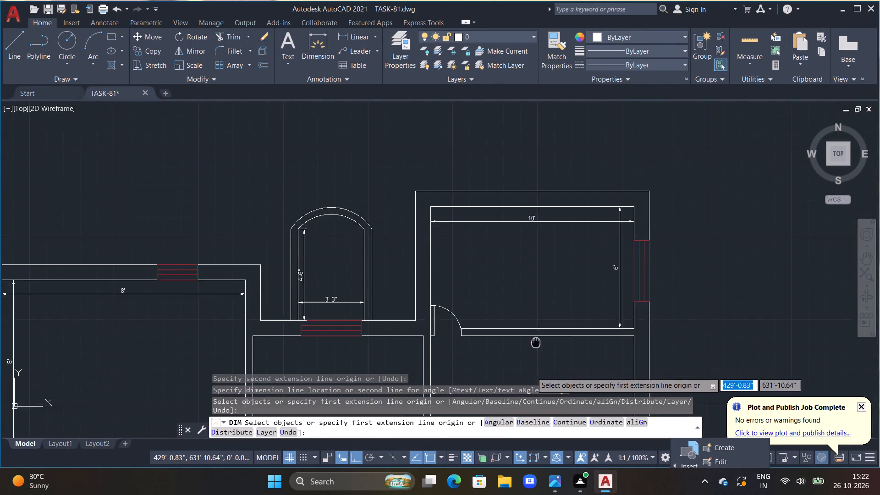
middle_drag(536, 342, 537, 254)
middle_drag(516, 287, 515, 235)
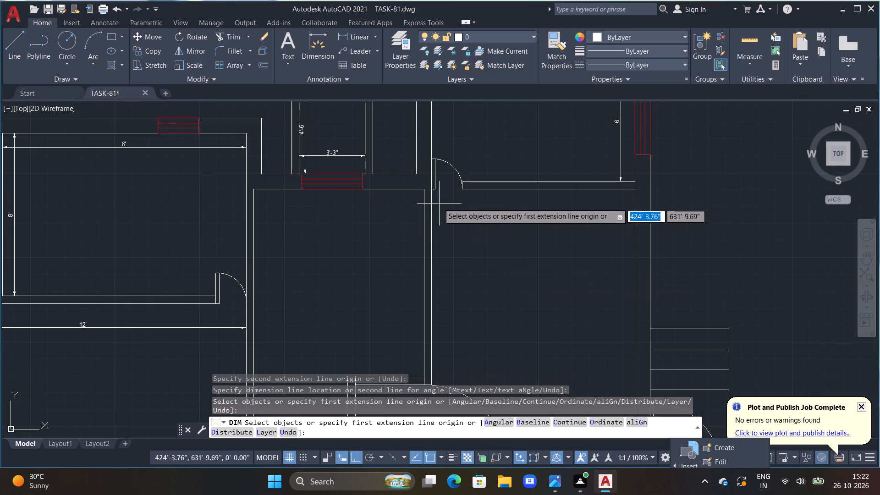
click(431, 190)
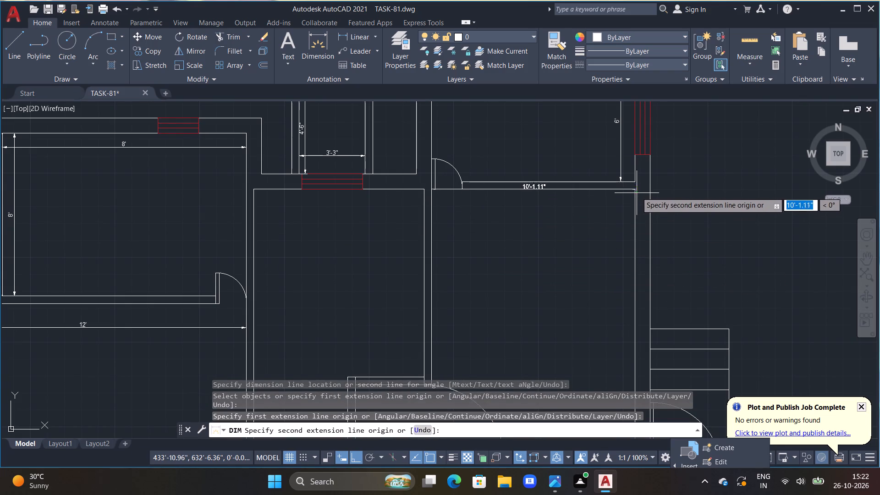
click(634, 188)
click(635, 212)
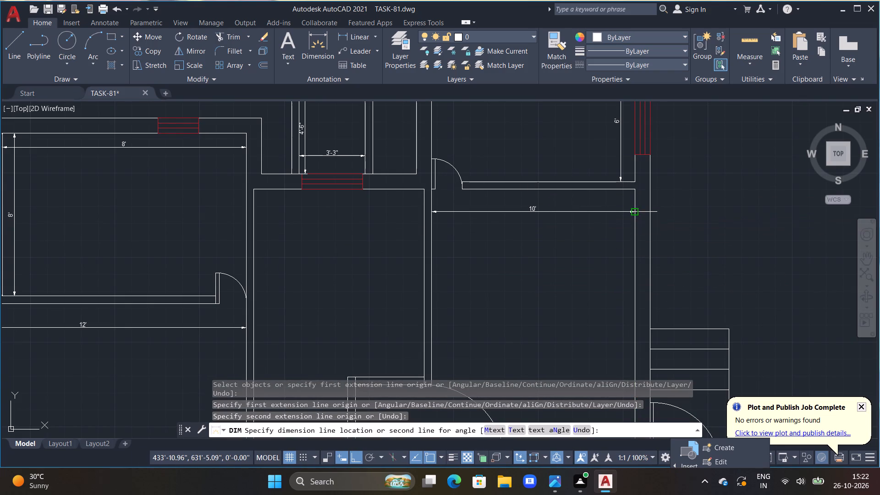
Dimension the inner height of the room beside the entrance steps, along its right wall.
middle_drag(632, 233, 625, 168)
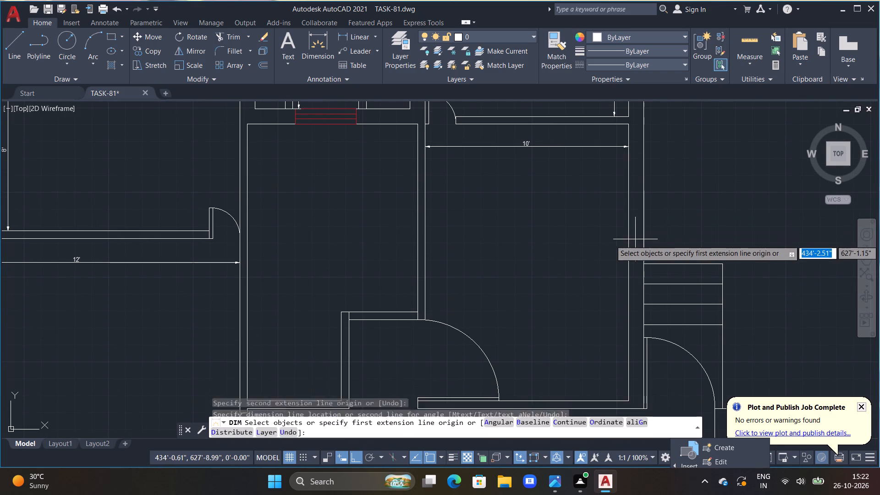
scroll(636, 242, down, 2)
scroll(632, 196, up, 2)
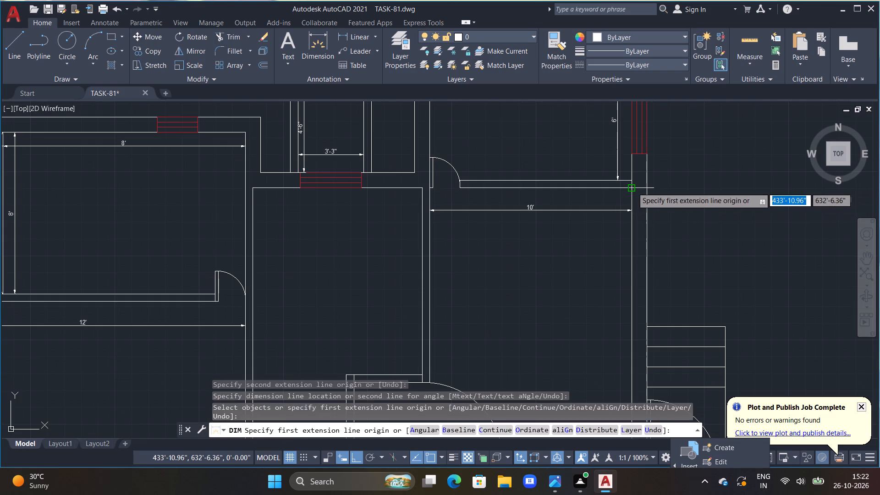
click(632, 187)
scroll(633, 227, up, 1)
scroll(635, 257, down, 2)
middle_drag(640, 291, 628, 201)
scroll(624, 297, up, 1)
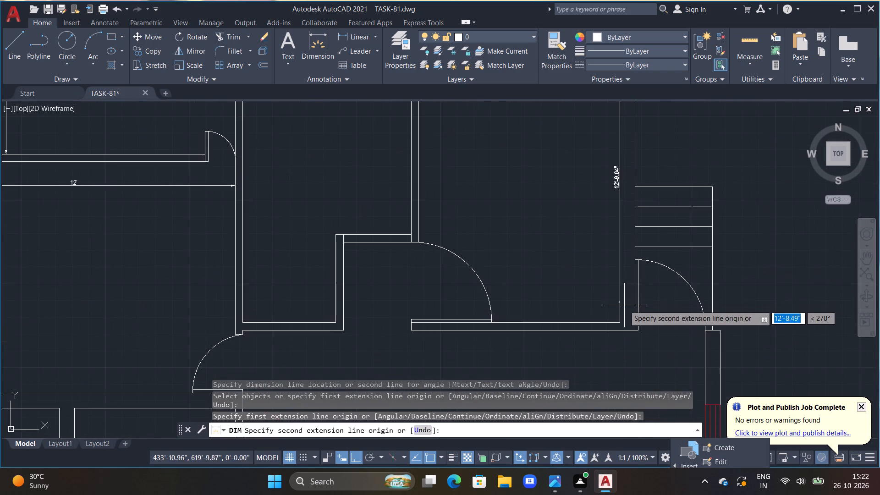
scroll(625, 315, up, 1)
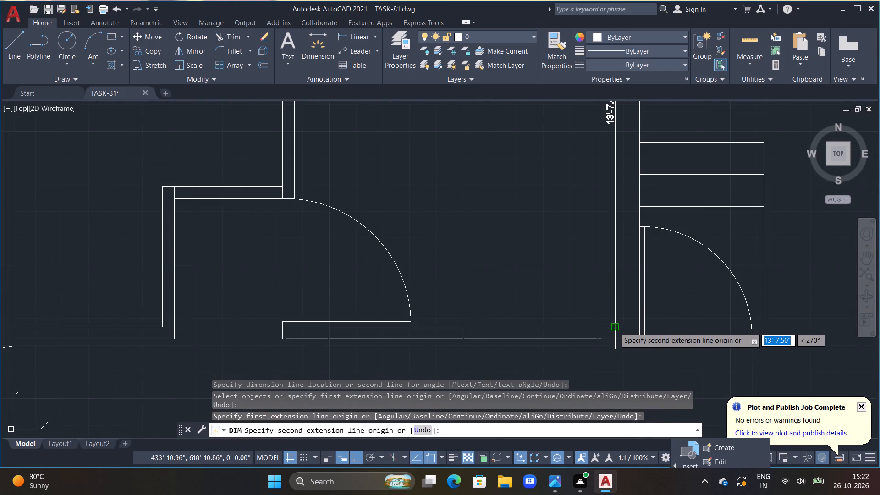
click(615, 327)
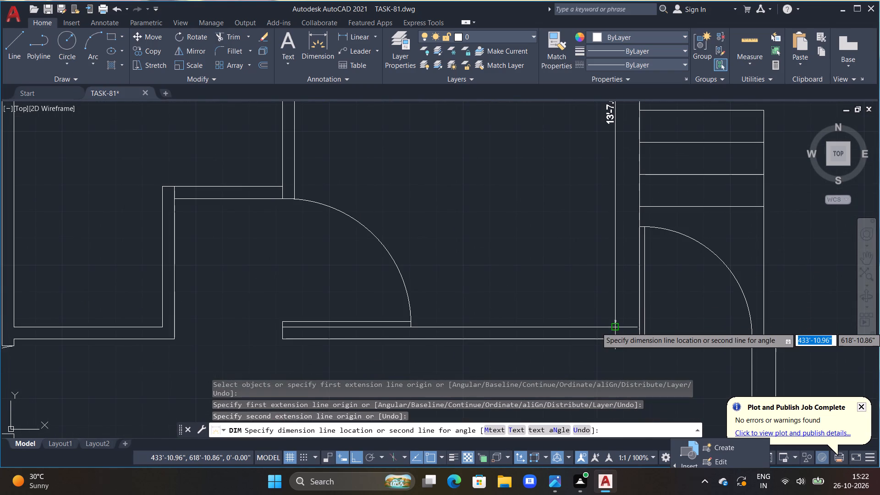
click(590, 328)
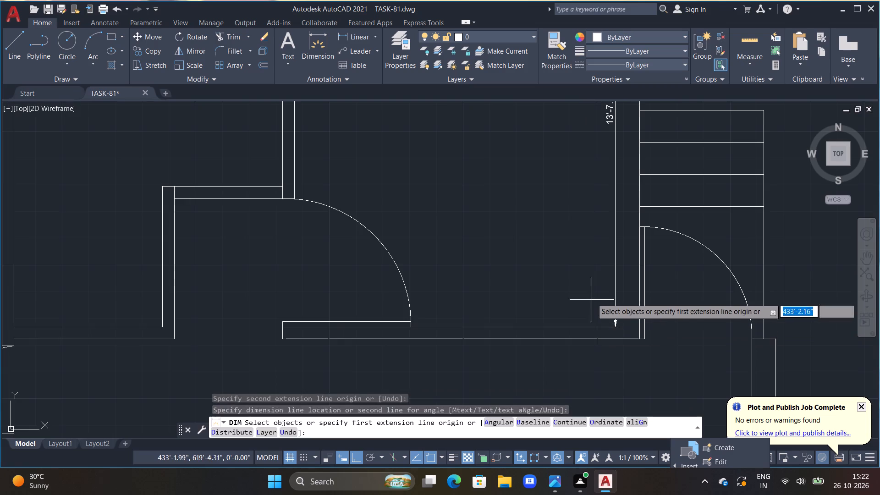
scroll(599, 250, down, 1)
key(Escape)
key(Escape)
Shift that room's vertical dimension line inward, slightly away from its right wall.
middle_drag(616, 256, 629, 314)
key(Escape)
scroll(618, 230, up, 1)
click(617, 227)
click(617, 213)
click(605, 214)
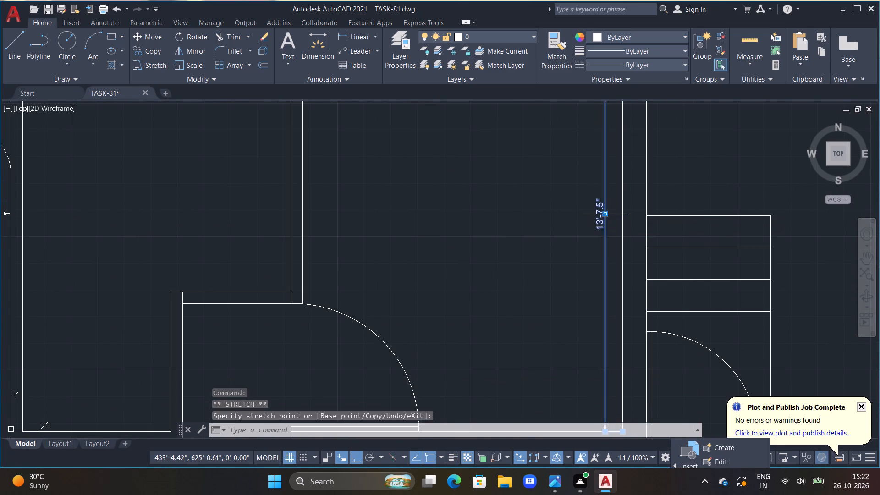
key(Escape)
key(Escape)
Replace the vertical dimension's text in the room beside the entrance steps with 14'.
double_click(601, 207)
scroll(601, 207, up, 2)
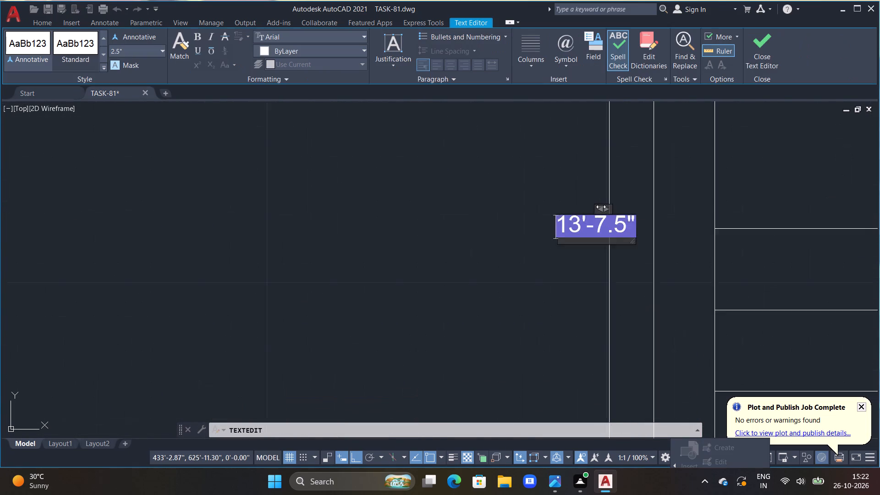
scroll(601, 207, up, 1)
key(Right)
key(BackSpace)
text(14')
click(494, 211)
scroll(494, 219, down, 4)
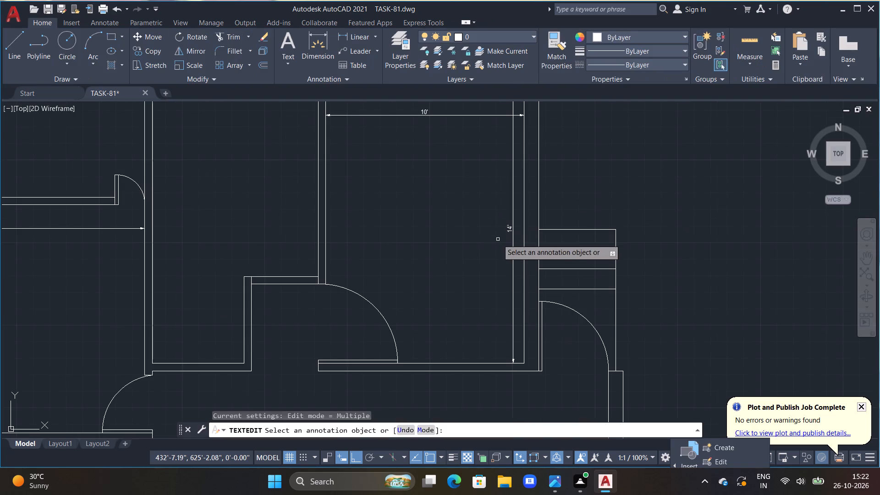
key(Escape)
key(Escape)
Dimension the inner height of the bottom-right room with the double doors, placing the dimension line just inside its left wall.
scroll(501, 265, down, 1)
middle_drag(502, 264, 625, 244)
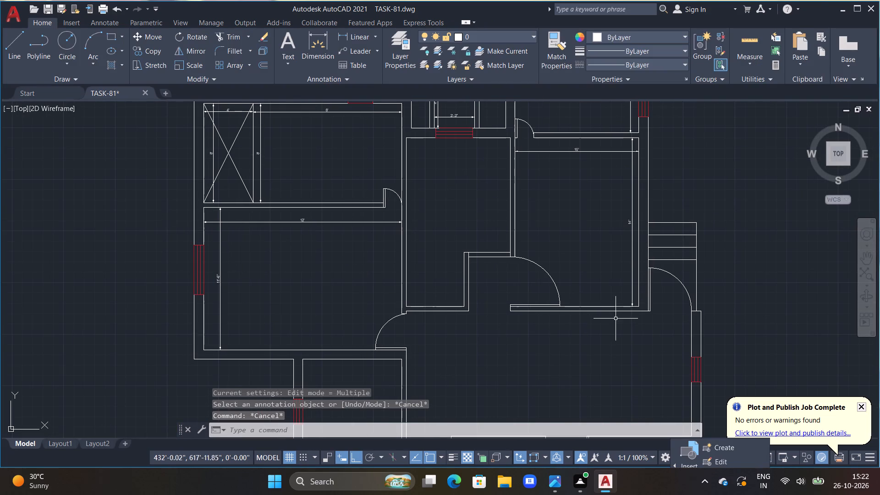
middle_drag(620, 306, 624, 175)
middle_drag(610, 306, 634, 152)
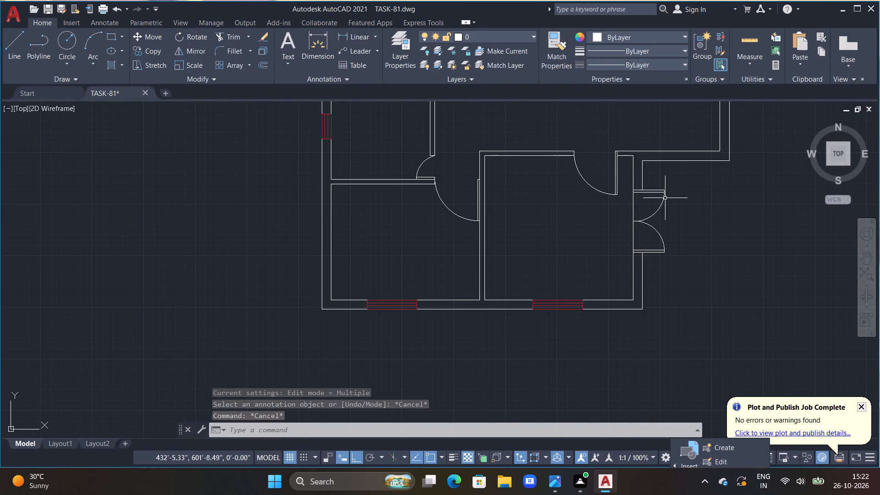
middle_drag(643, 243, 726, 217)
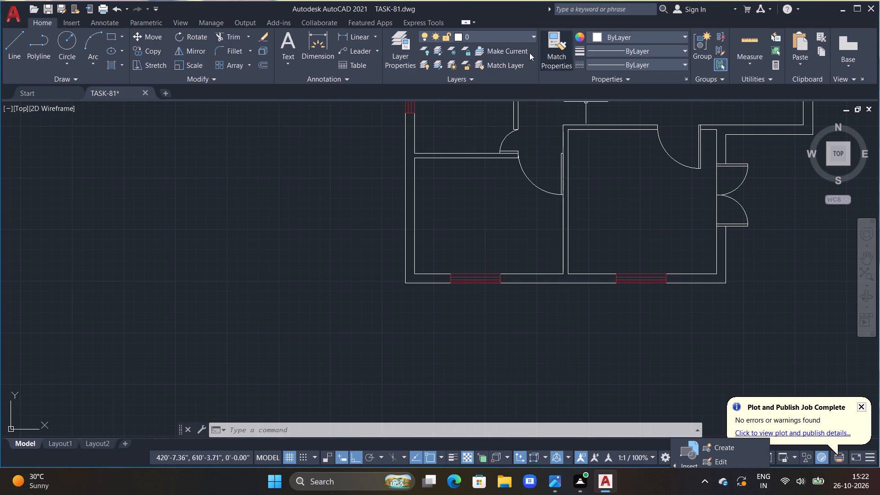
click(313, 46)
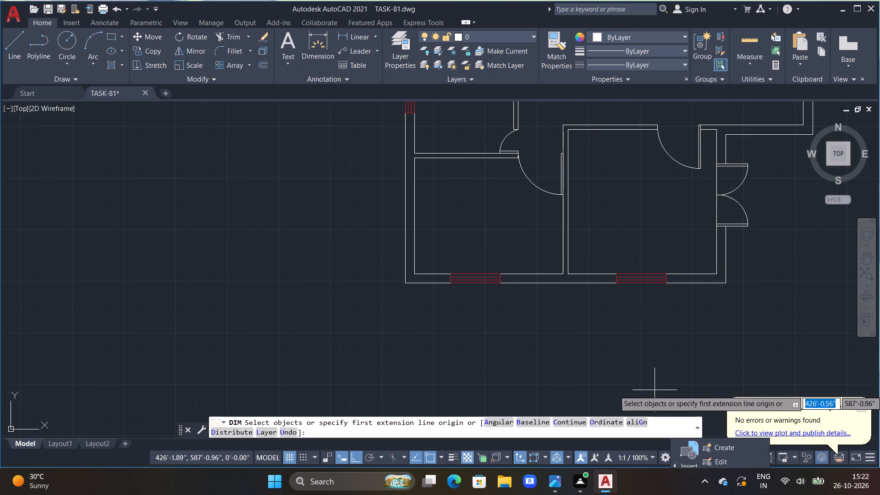
middle_drag(636, 374, 345, 322)
middle_drag(356, 306, 393, 416)
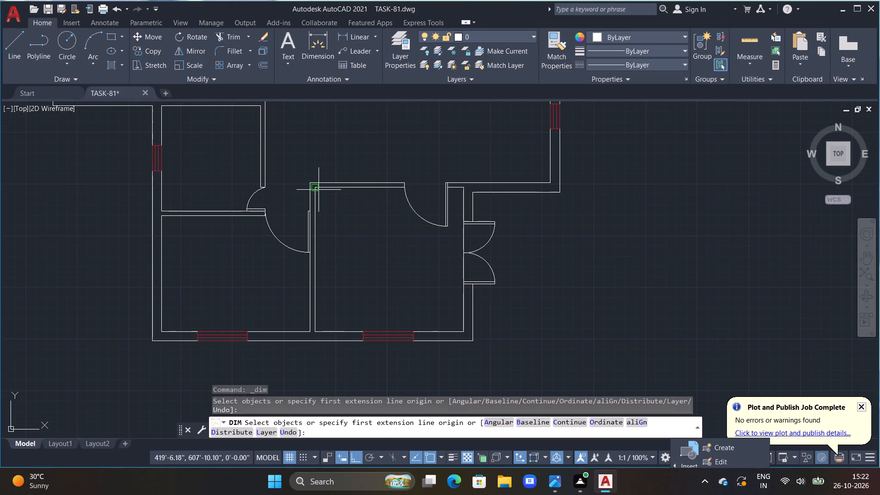
click(313, 186)
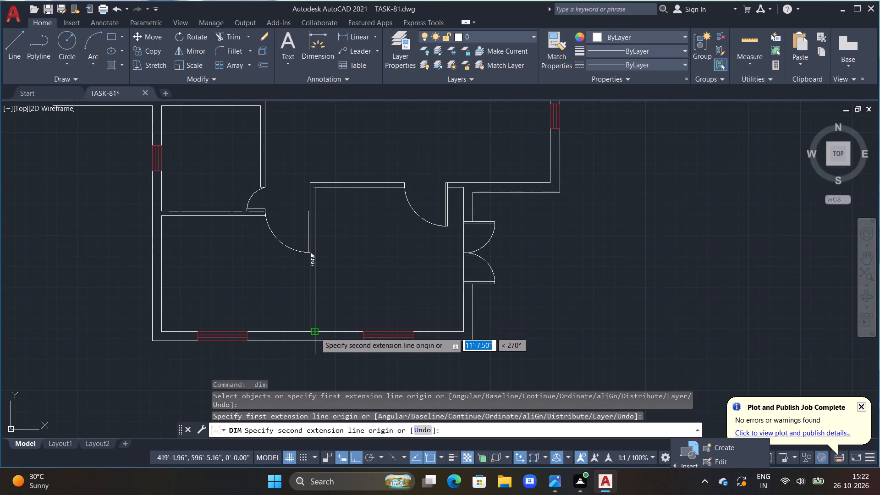
double_click(315, 332)
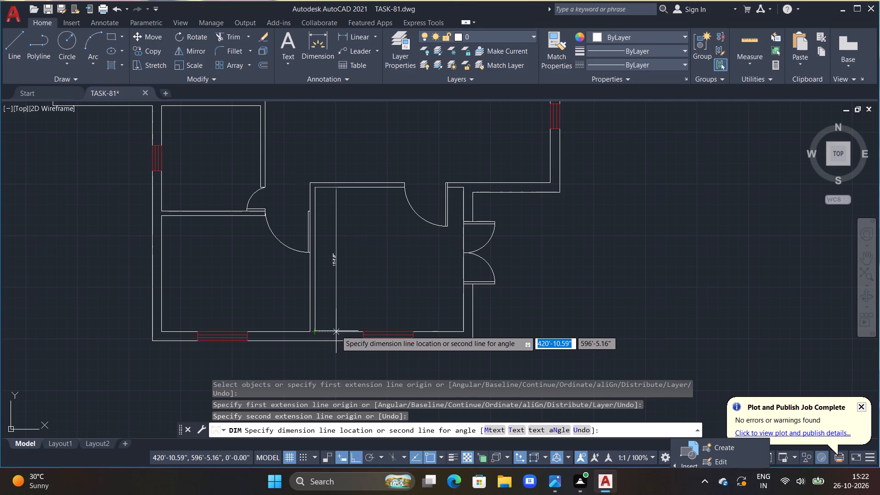
click(329, 331)
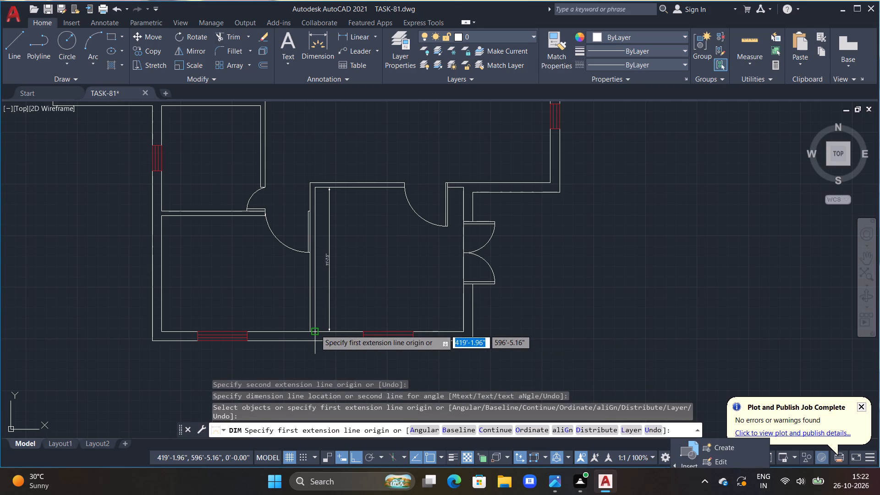
Dimension the inner width of the bottom-right room, placing the dimension line just above its bottom wall.
click(314, 330)
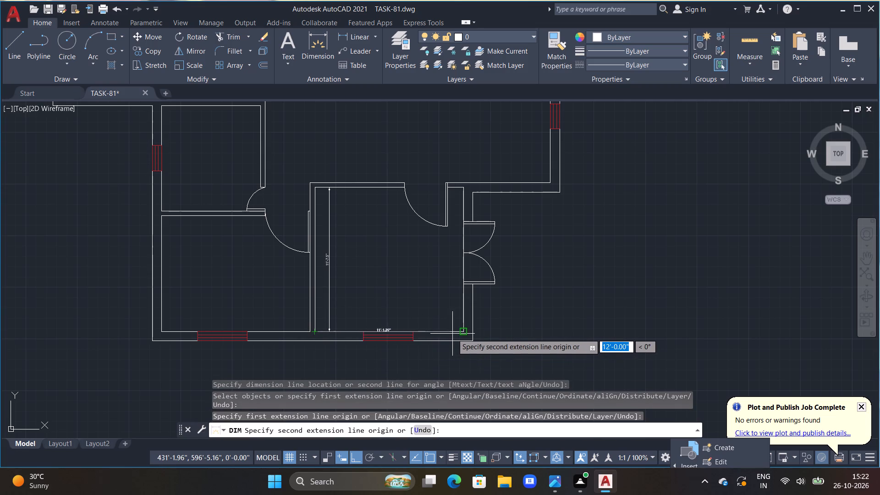
click(465, 333)
click(465, 315)
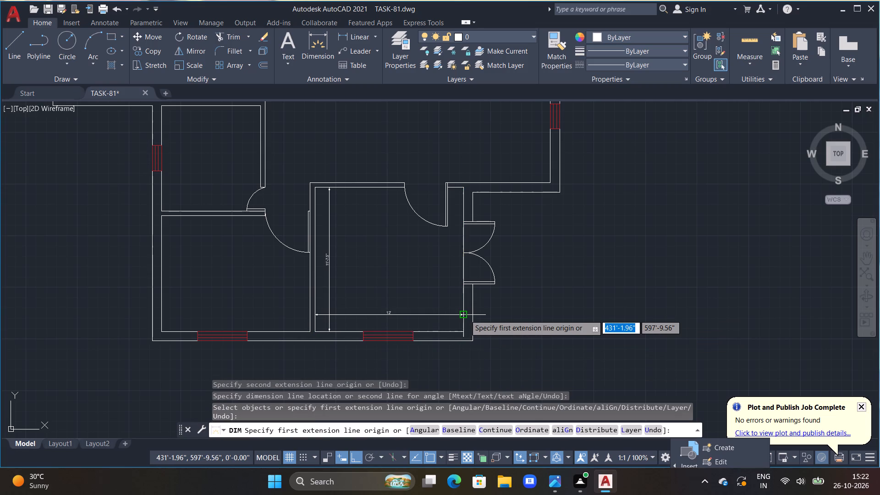
key(Escape)
key(Escape)
Replace the bottom-right room's vertical dimension text with 12'.
scroll(368, 267, up, 1)
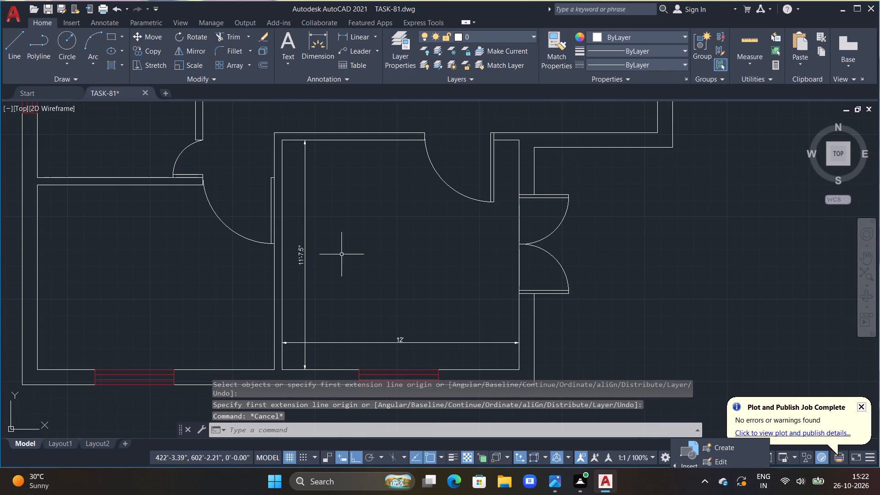
double_click(303, 251)
scroll(303, 251, up, 3)
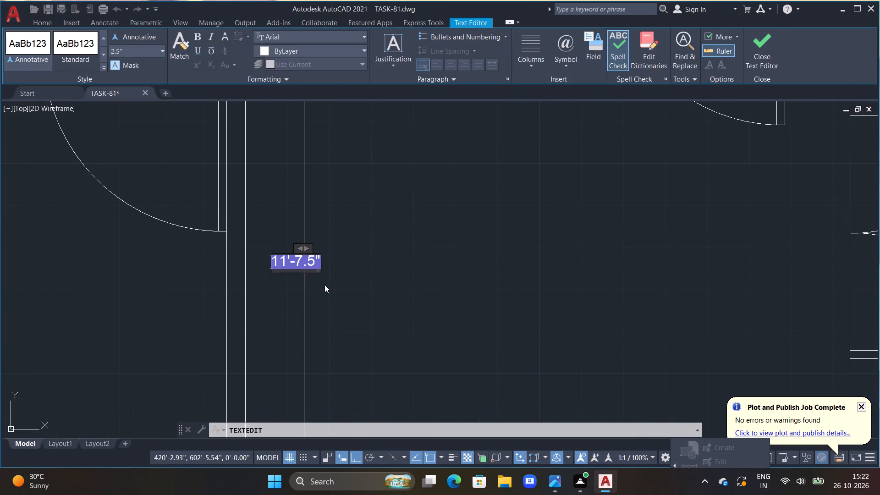
key(Right)
key(BackSpace)
text(12')
key(Return)
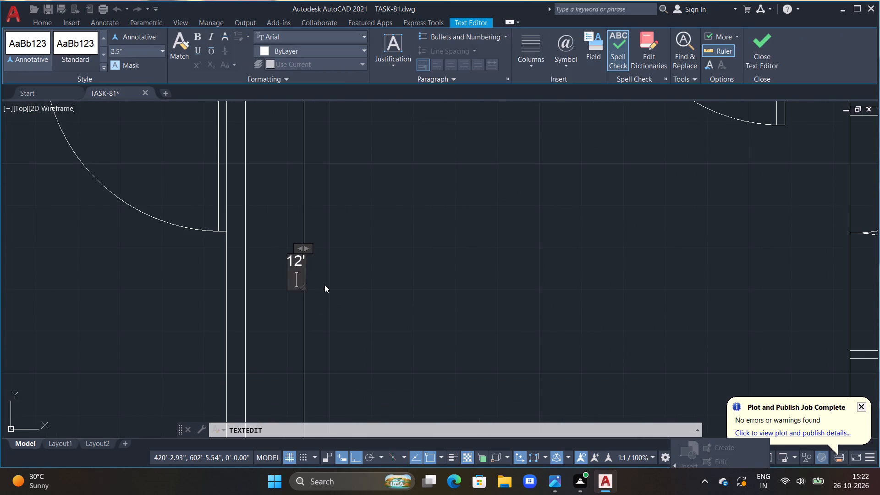
click(360, 232)
scroll(362, 233, down, 6)
key(Escape)
Dimension the inner width of the bottom-left room, placing the dimension line above the red window in its bottom wall.
scroll(353, 273, up, 2)
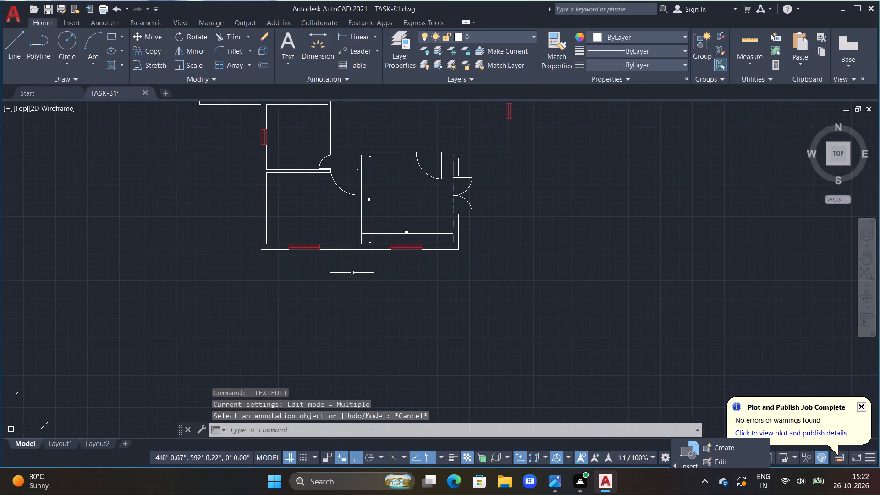
middle_drag(327, 240, 367, 279)
key(Escape)
key(Escape)
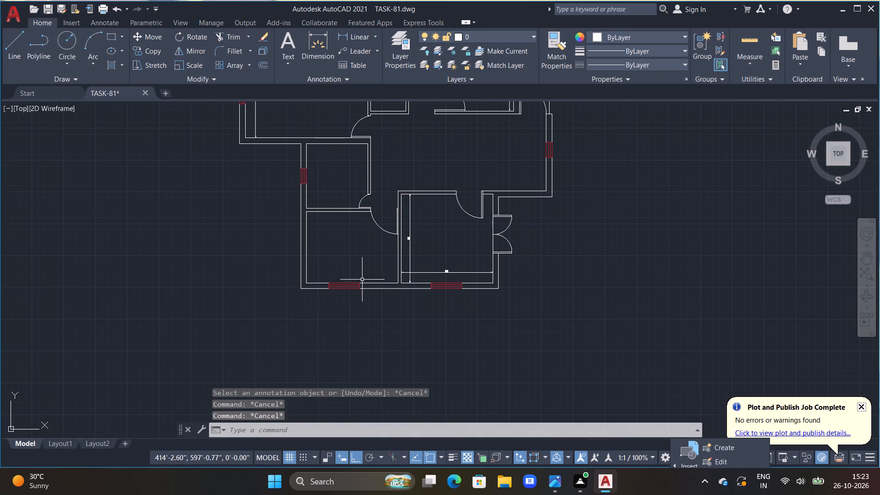
scroll(343, 271, up, 1)
click(325, 56)
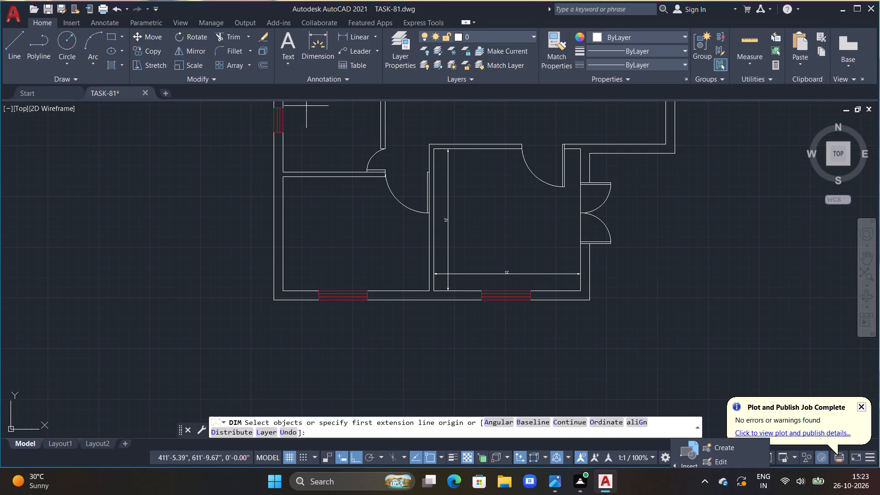
click(281, 290)
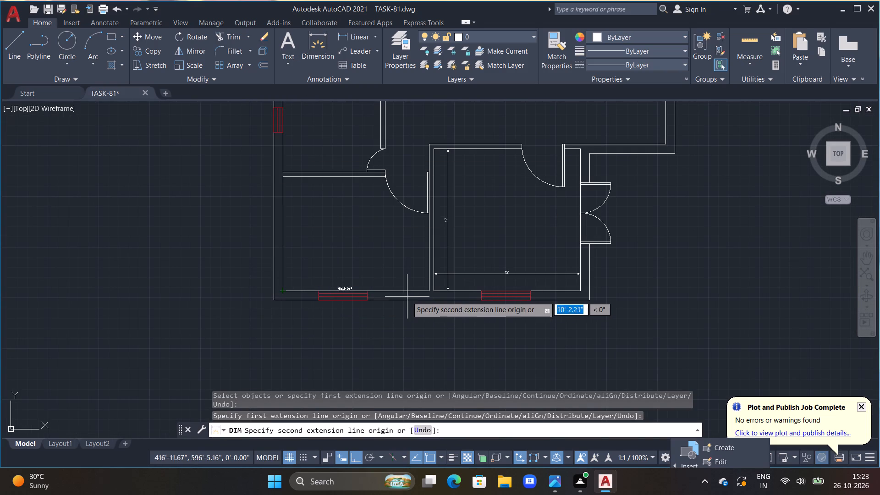
click(428, 291)
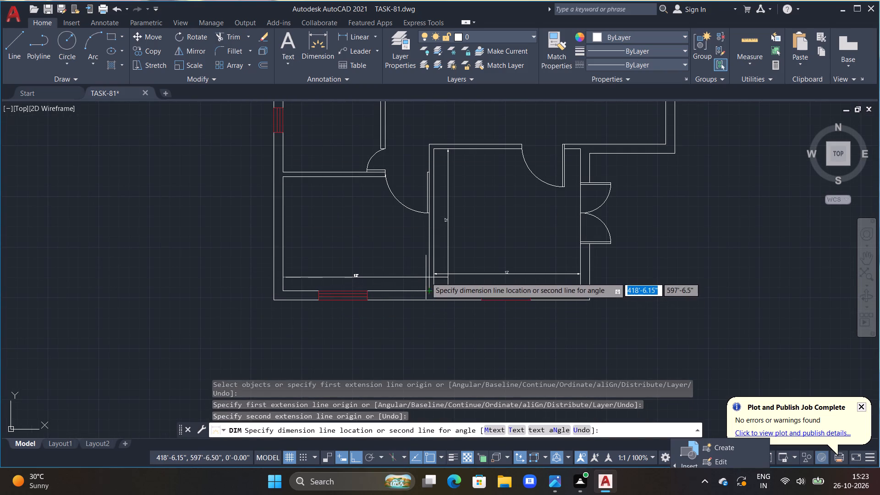
click(431, 274)
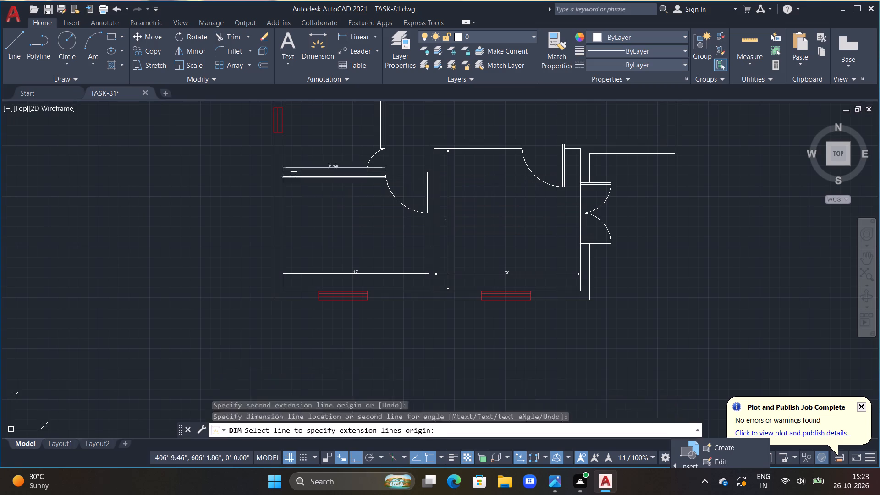
Dimension the inner height of the bottom-left room, placing the dimension line just inside its left wall.
click(285, 177)
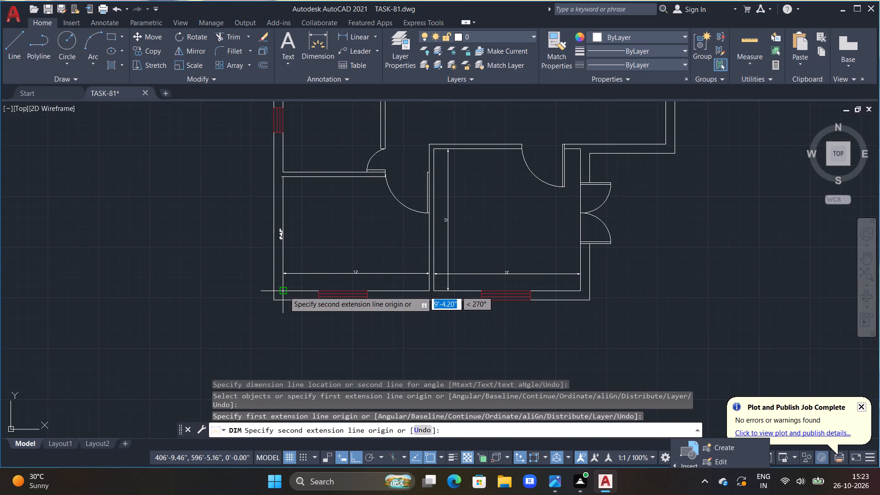
click(284, 291)
click(297, 291)
key(Escape)
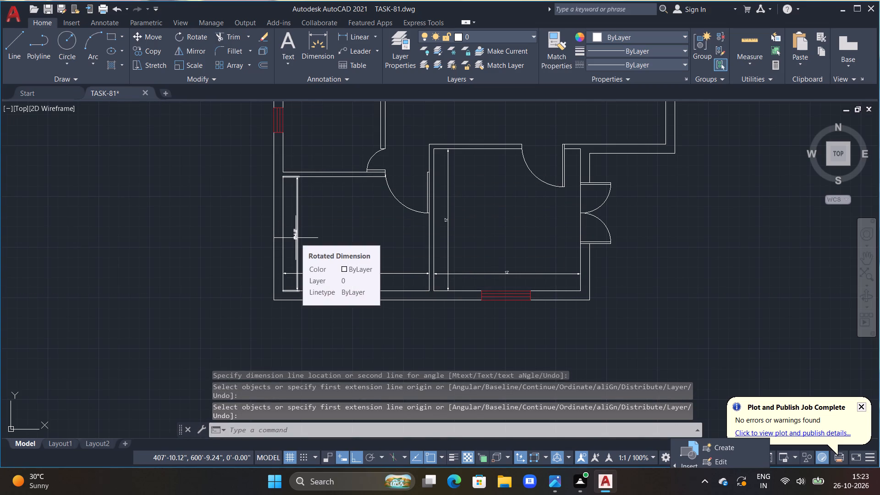
scroll(255, 247, up, 1)
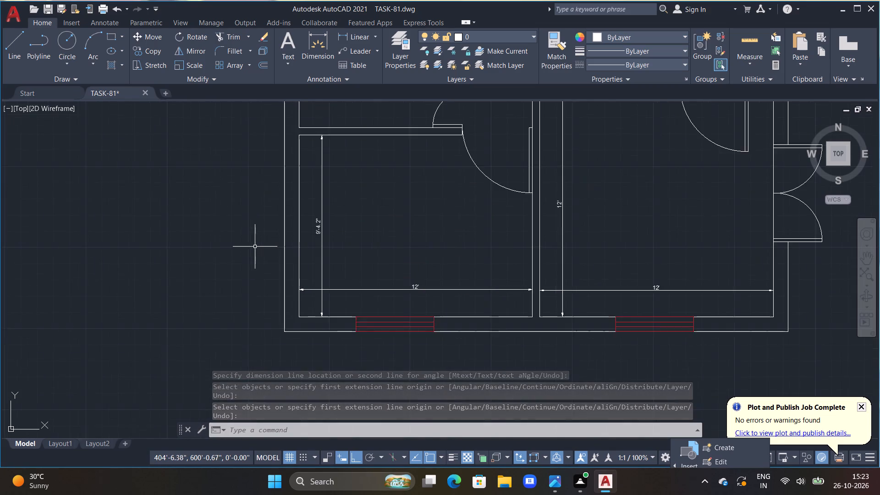
Dimension the inner width of the small room above the bottom-left room, placing the dimension line just below its top wall.
scroll(255, 247, up, 1)
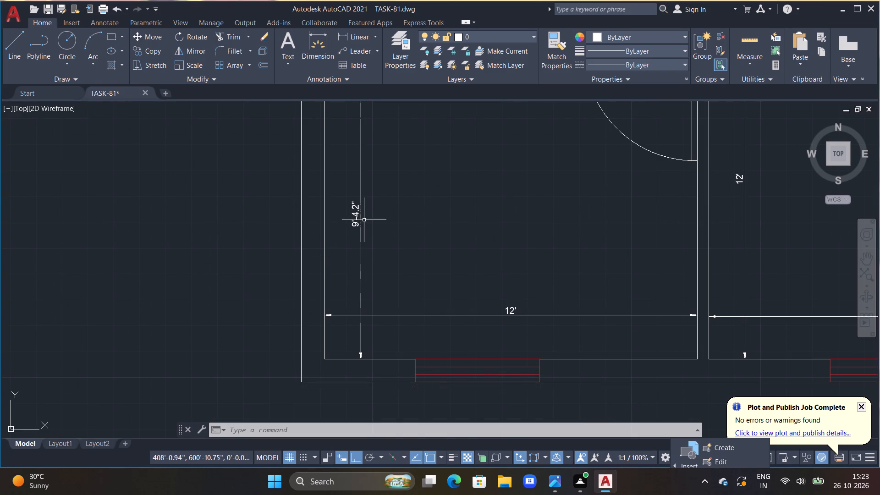
scroll(453, 239, down, 3)
middle_drag(490, 228, 441, 302)
key(Escape)
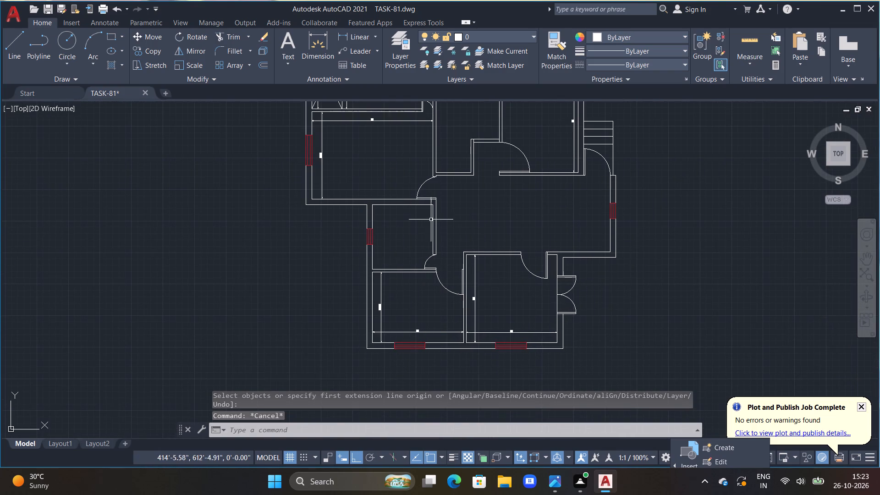
middle_drag(431, 222, 419, 266)
scroll(416, 260, up, 1)
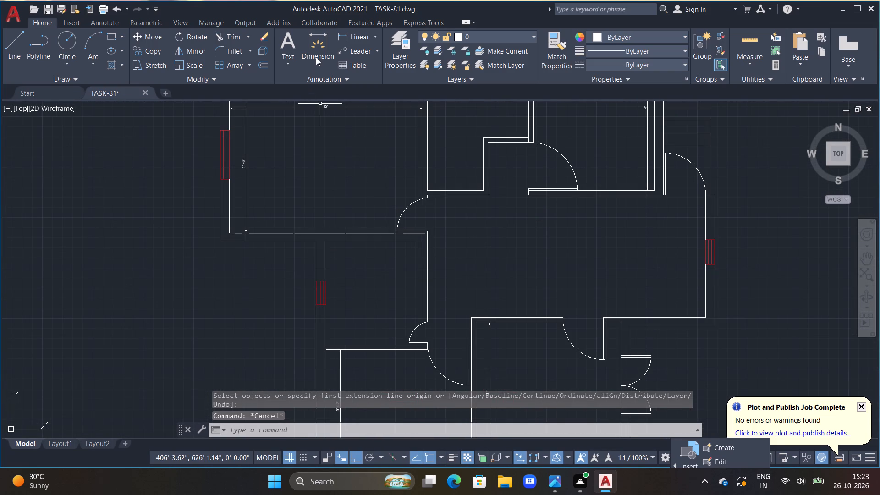
triple_click(316, 57)
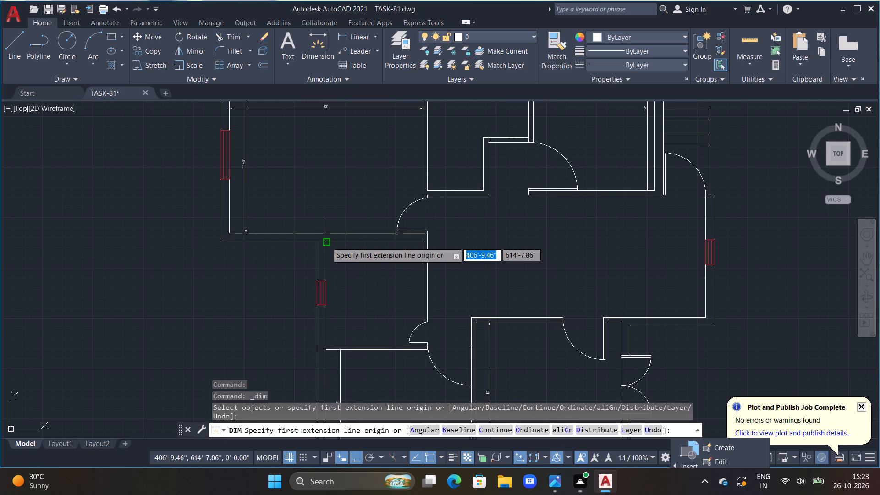
click(326, 242)
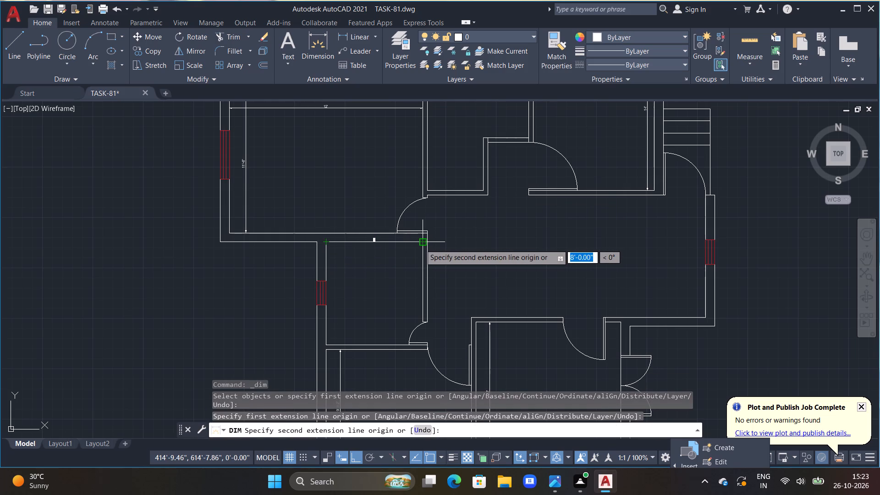
double_click(422, 243)
click(424, 254)
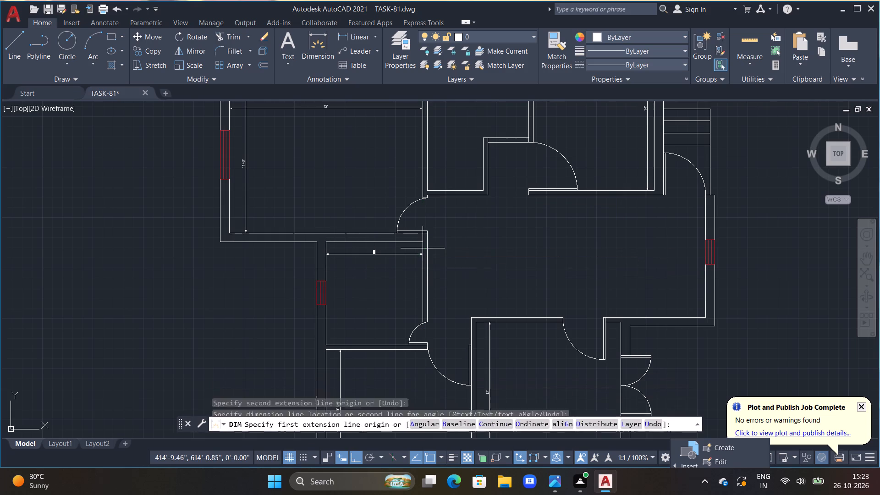
Dimension the inner height of that small room, placing the dimension line just inside its left wall beside the red window.
click(327, 241)
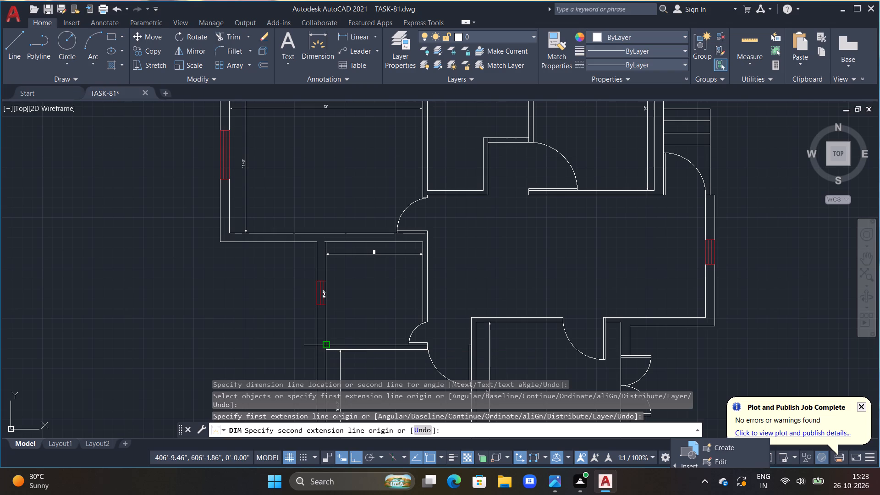
click(328, 344)
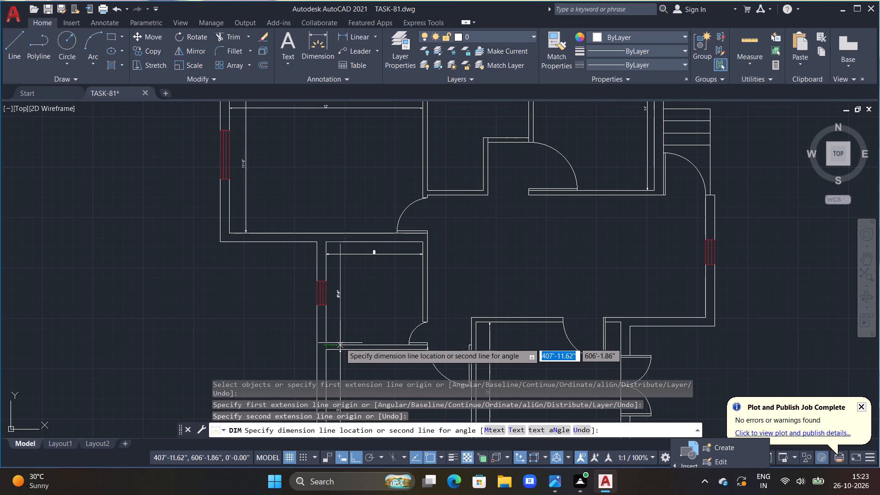
click(340, 343)
key(Escape)
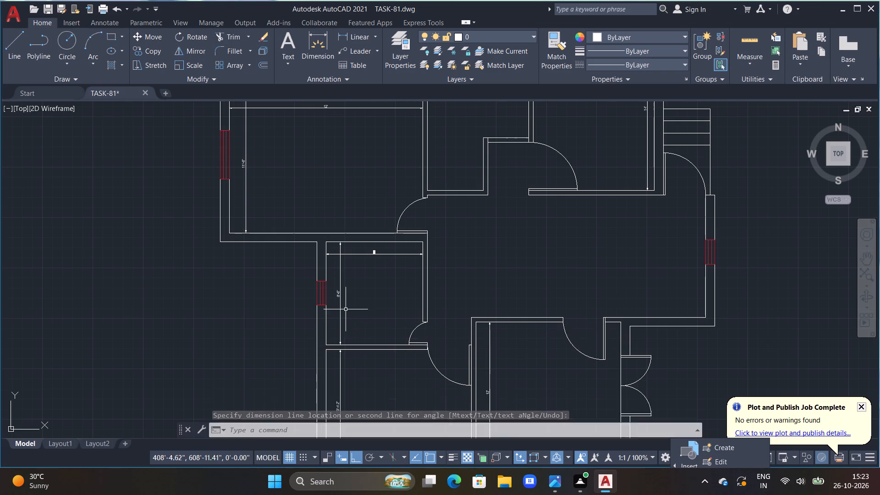
scroll(346, 308, up, 4)
scroll(345, 298, down, 6)
key(Escape)
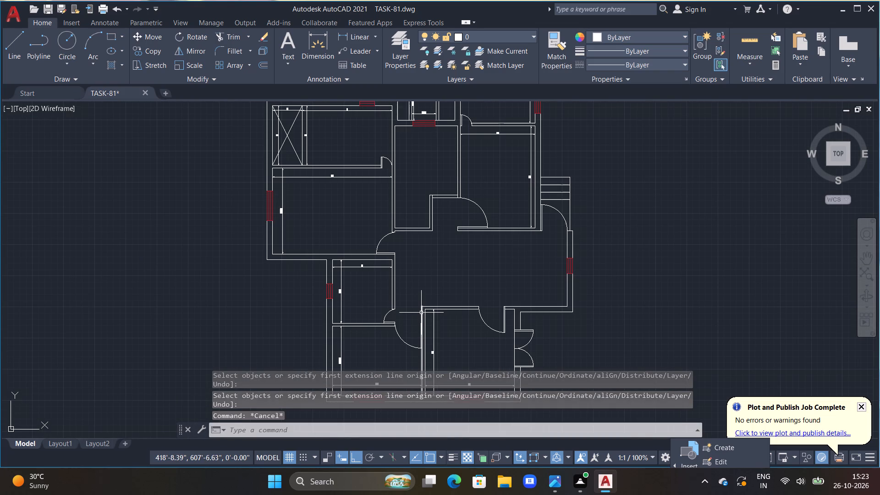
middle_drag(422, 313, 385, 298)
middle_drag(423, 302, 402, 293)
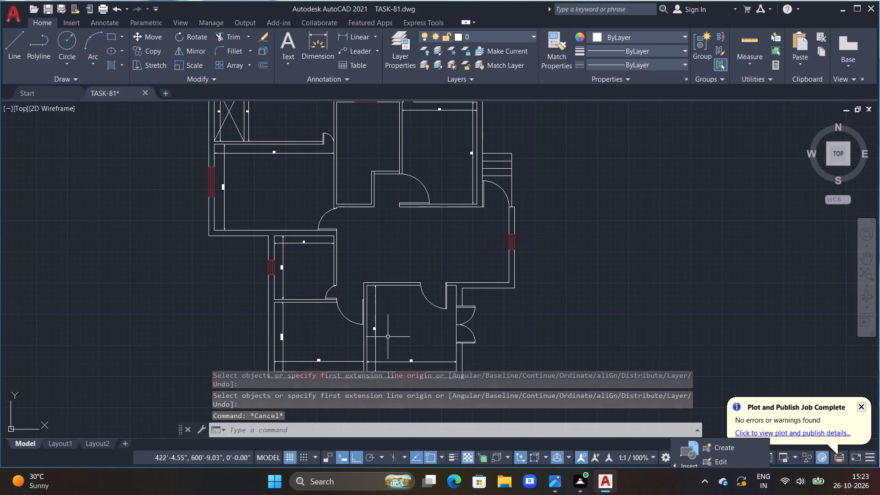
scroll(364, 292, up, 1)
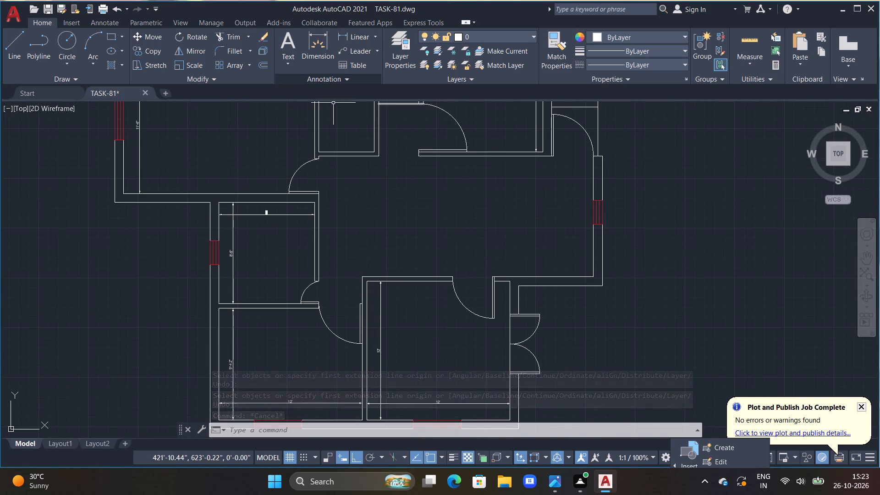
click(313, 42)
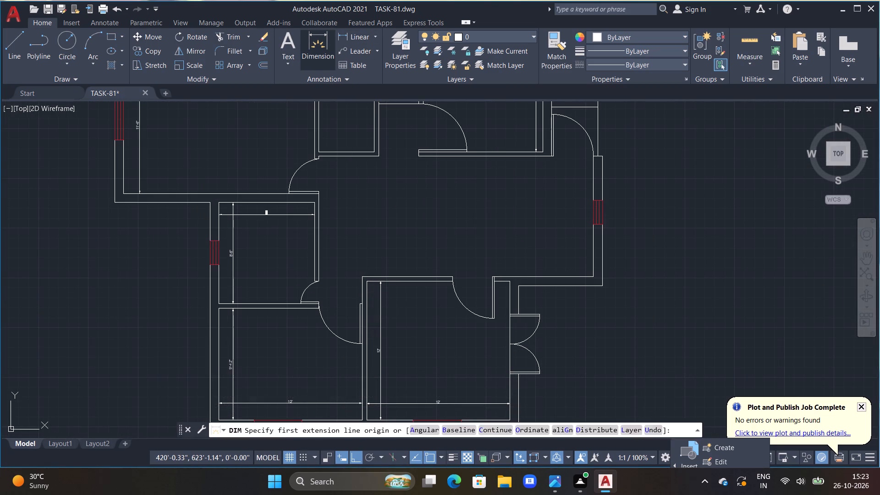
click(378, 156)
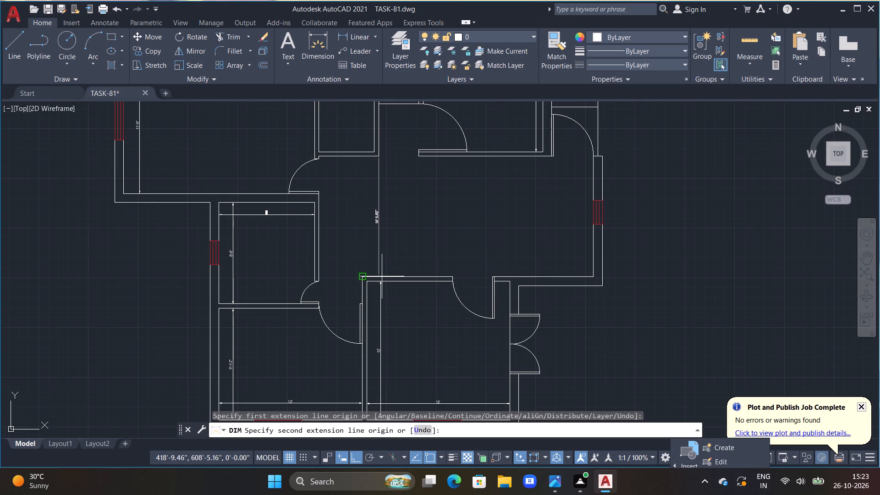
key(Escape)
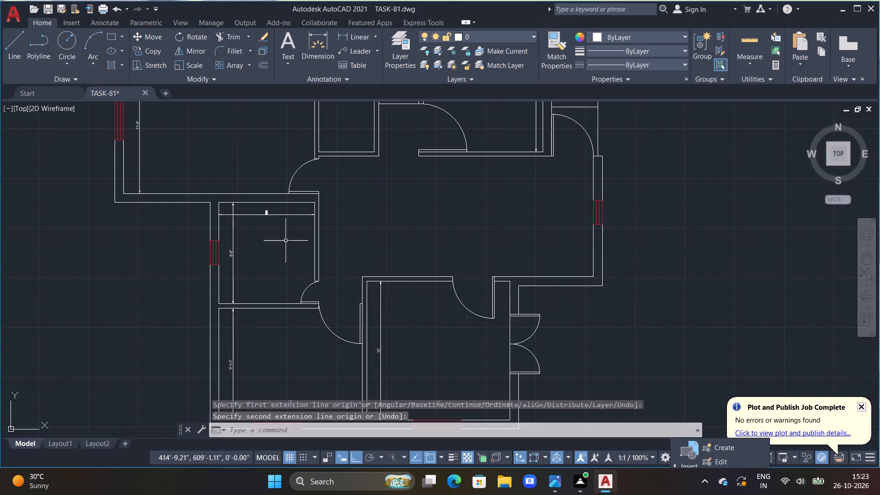
Dimension the central hall's height from the bottom-right room's upper-left outer corner to the opposite wall, aligning the dimension line with that wall's end.
click(313, 49)
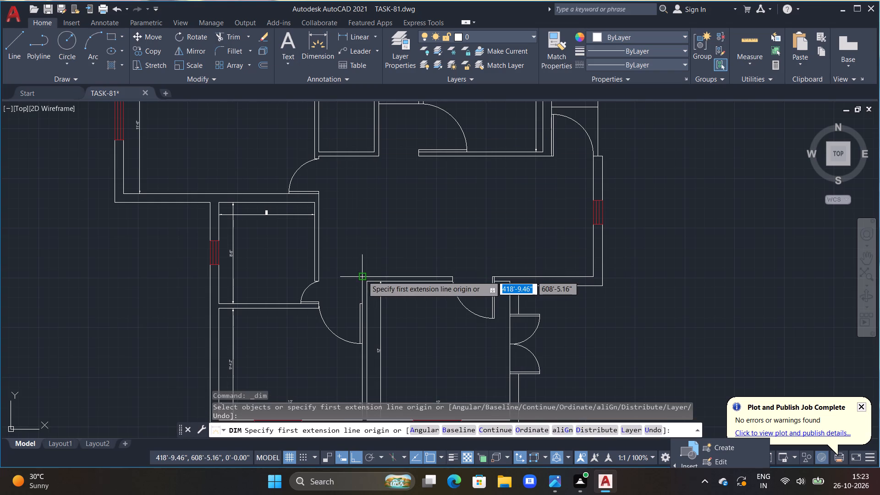
click(363, 276)
scroll(363, 154, up, 3)
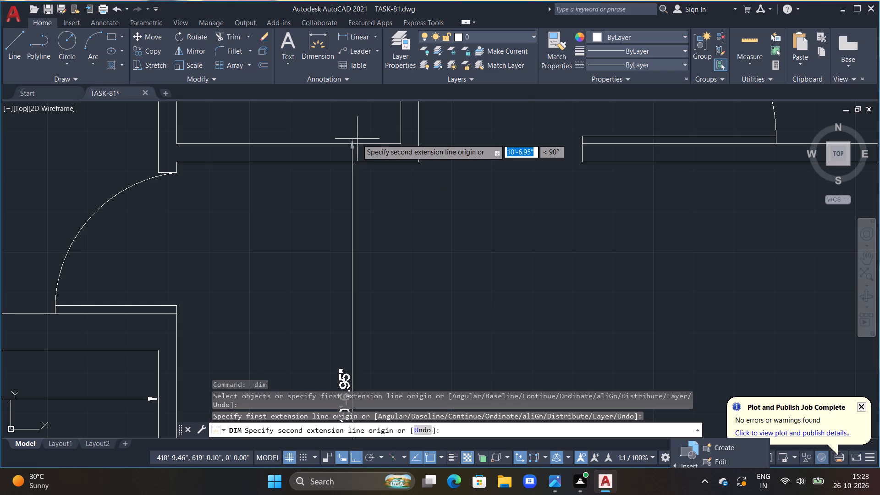
click(352, 161)
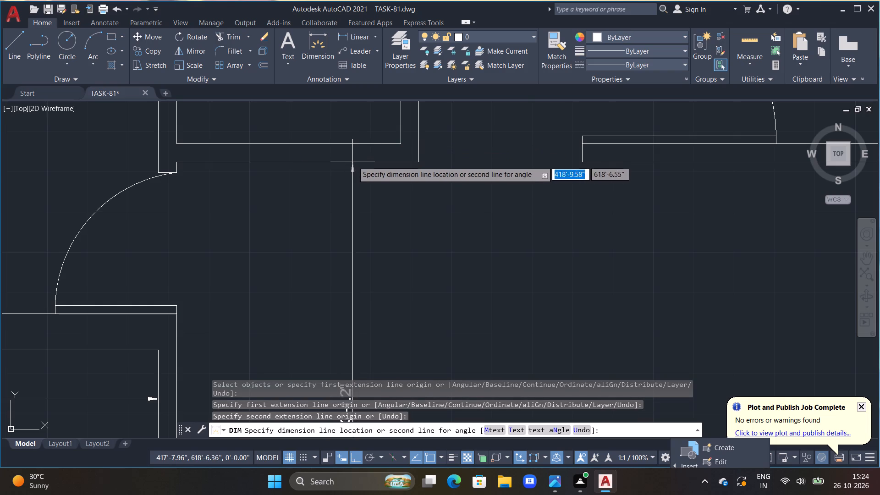
click(392, 162)
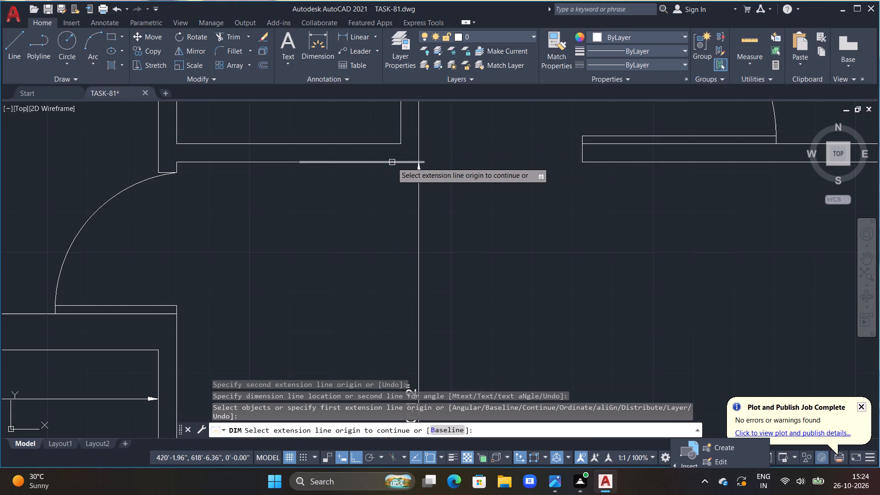
key(Escape)
Replace the central hall's vertical dimension text with 9'.
scroll(405, 188, down, 3)
scroll(407, 237, up, 3)
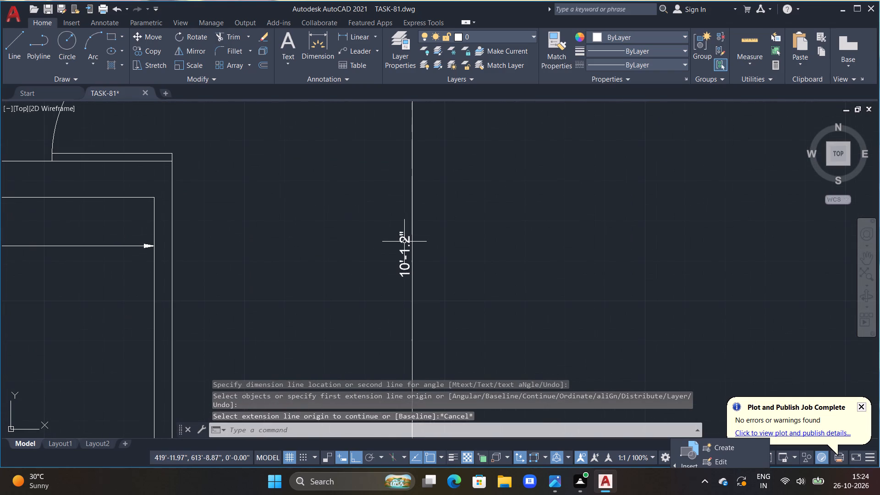
double_click(404, 242)
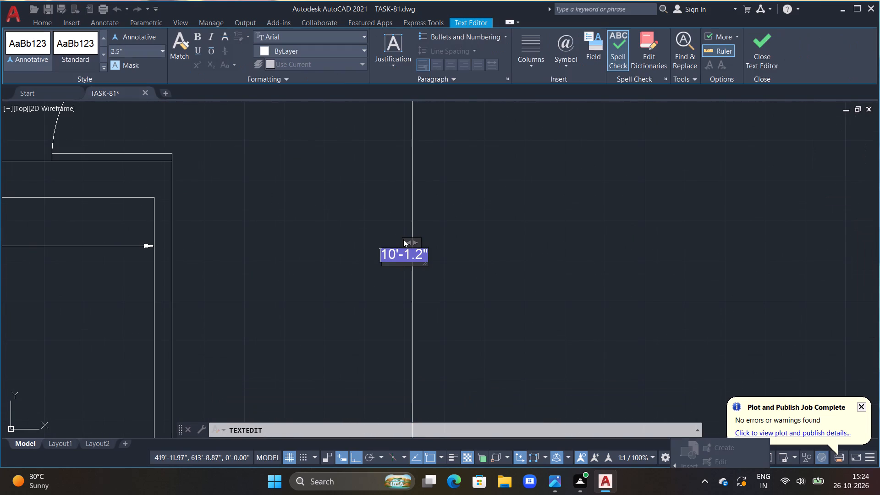
scroll(403, 239, up, 1)
key(Right)
key(BackSpace)
text(9')
click(551, 259)
scroll(551, 259, down, 4)
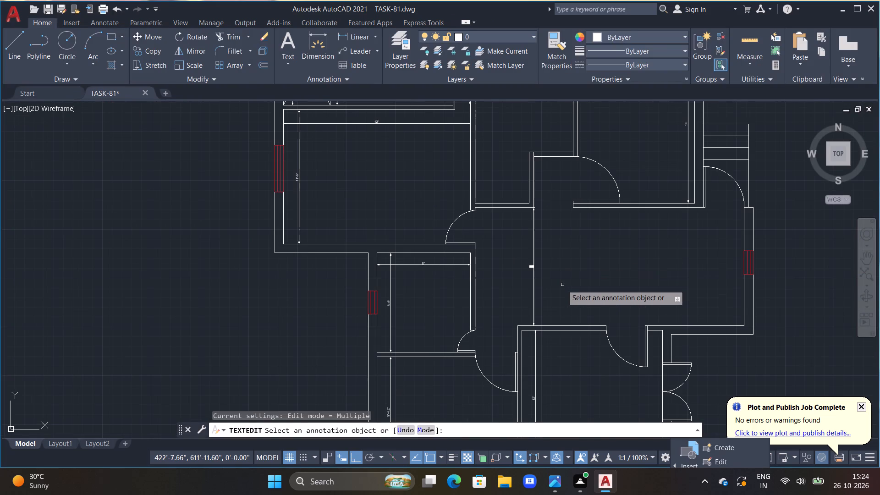
scroll(563, 297, down, 1)
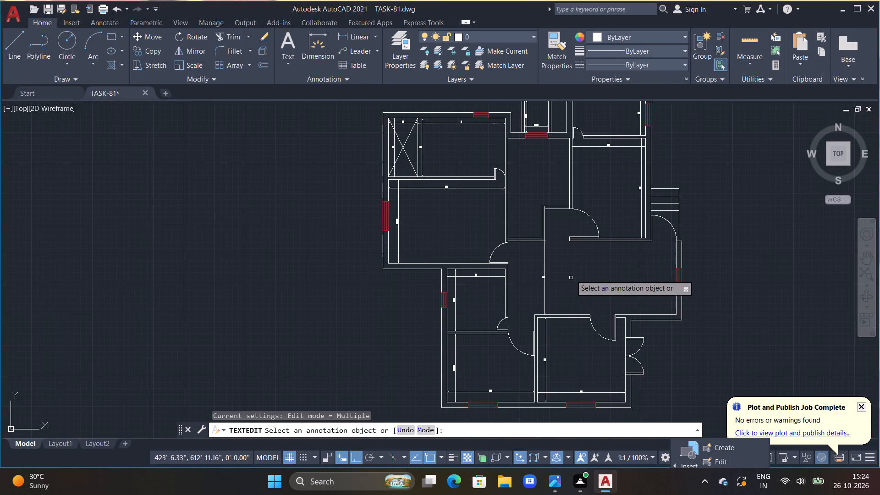
middle_drag(580, 264, 587, 362)
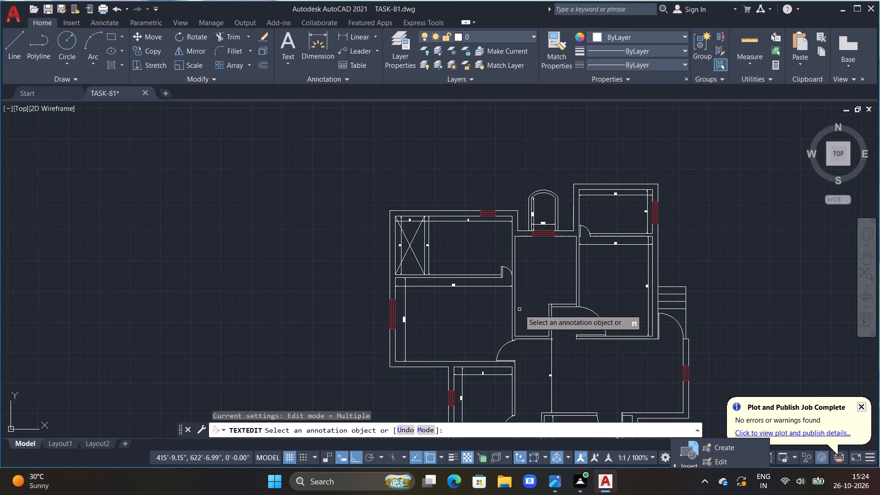
scroll(539, 323, up, 2)
middle_drag(572, 302, 582, 245)
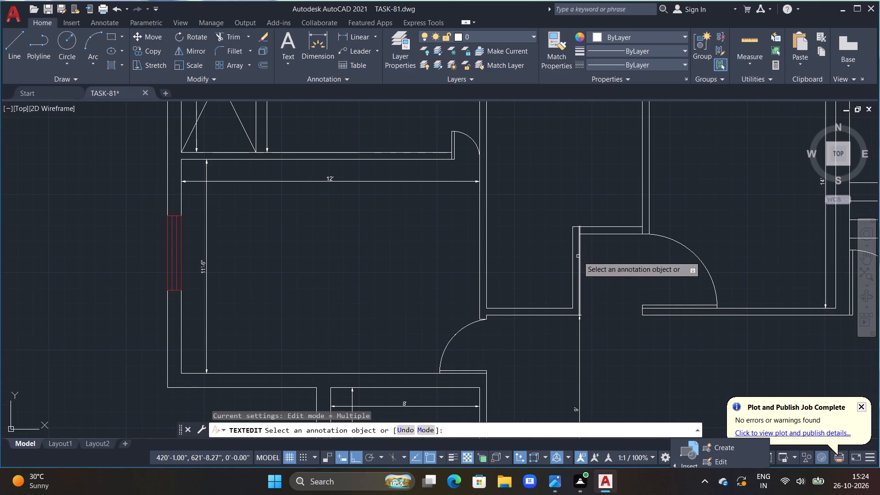
key(Escape)
key(Escape)
Dimension the inner width of the narrow lower part of the room above the hall, placing the dimension line above its bottom wall.
scroll(539, 236, up, 1)
middle_drag(541, 231, 505, 163)
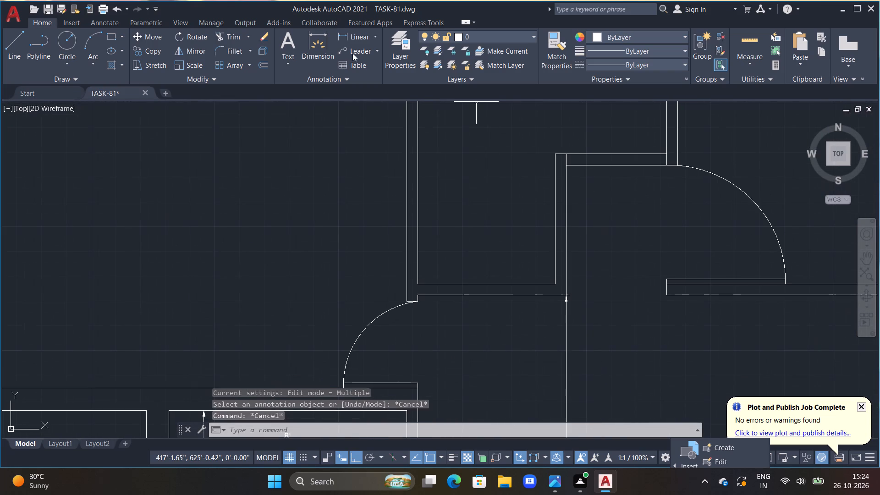
click(313, 40)
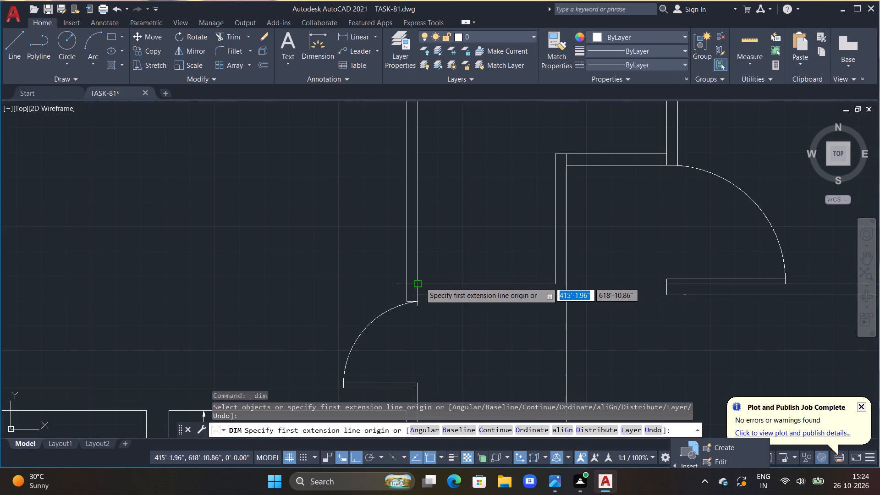
click(420, 282)
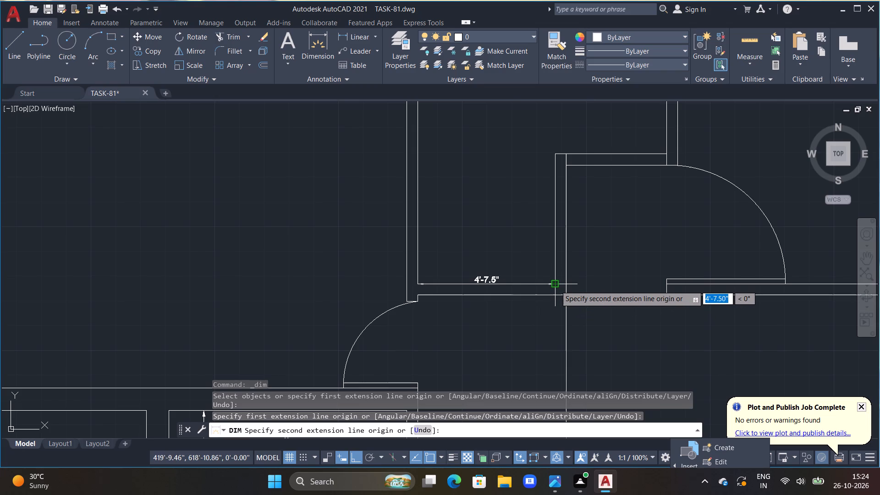
click(558, 286)
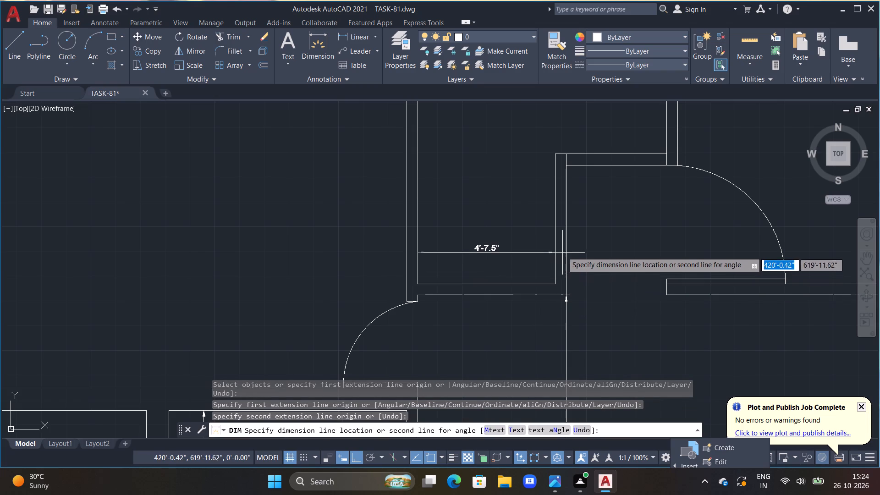
click(556, 239)
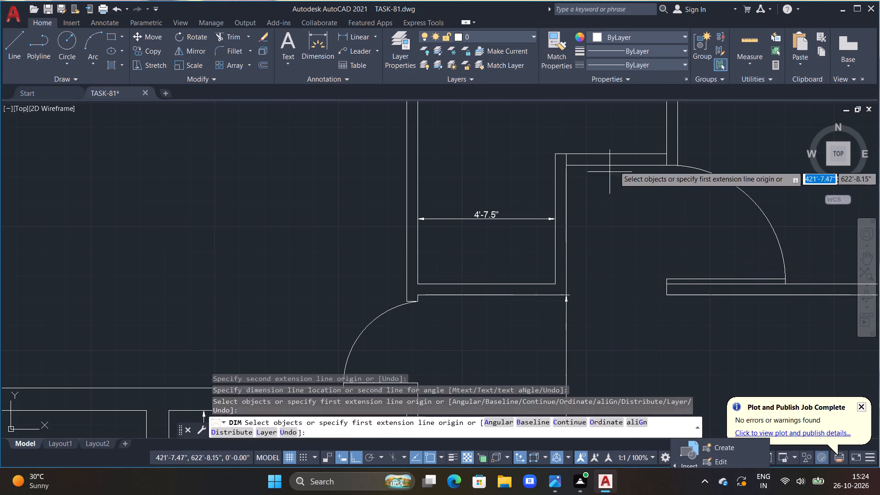
Dimension the stepped wall above the hall from the recess's inner left edge to the adjoining vertical wall, placing the dimension line within the wall thickness.
middle_drag(629, 234, 578, 303)
scroll(528, 269, up, 1)
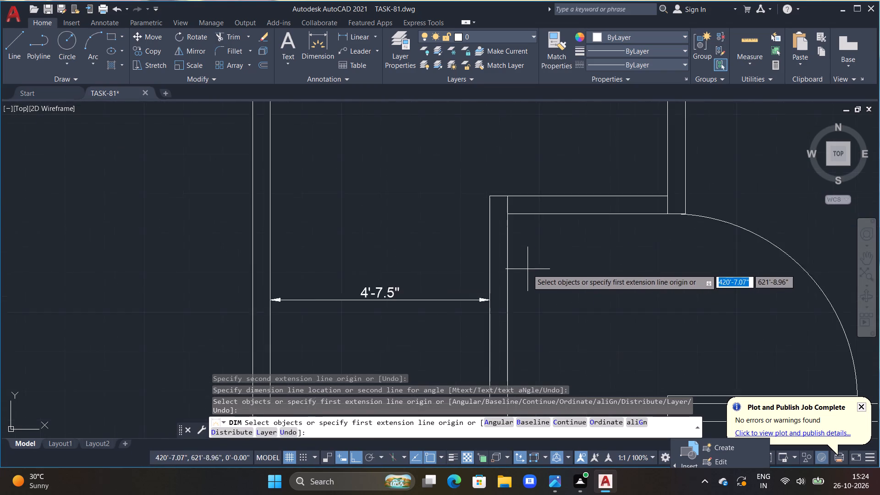
scroll(528, 269, up, 1)
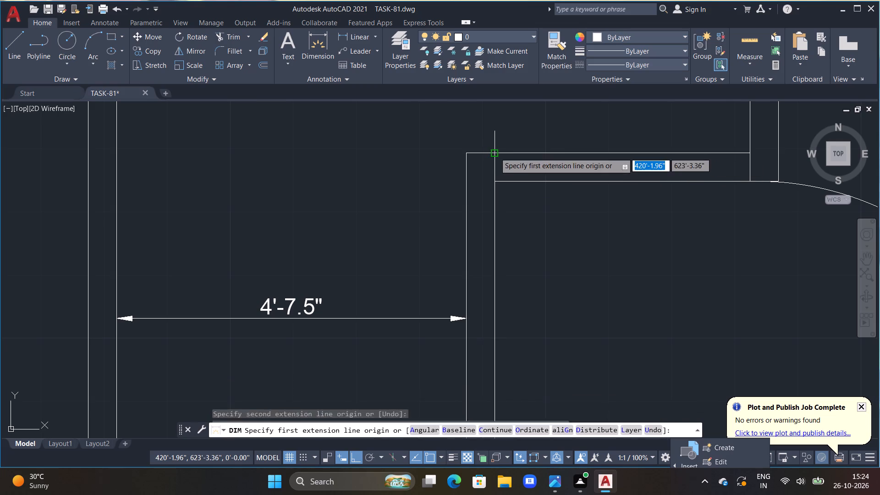
drag(495, 152, 501, 152)
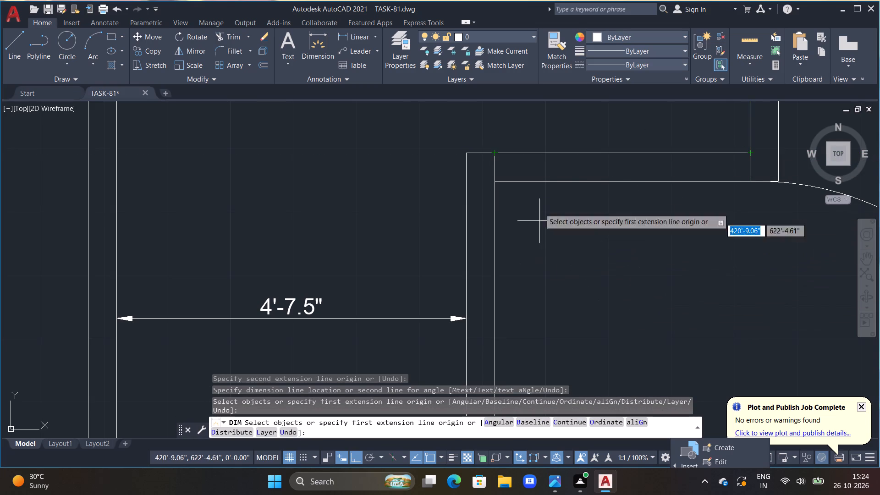
double_click(325, 39)
drag(332, 95, 395, 205)
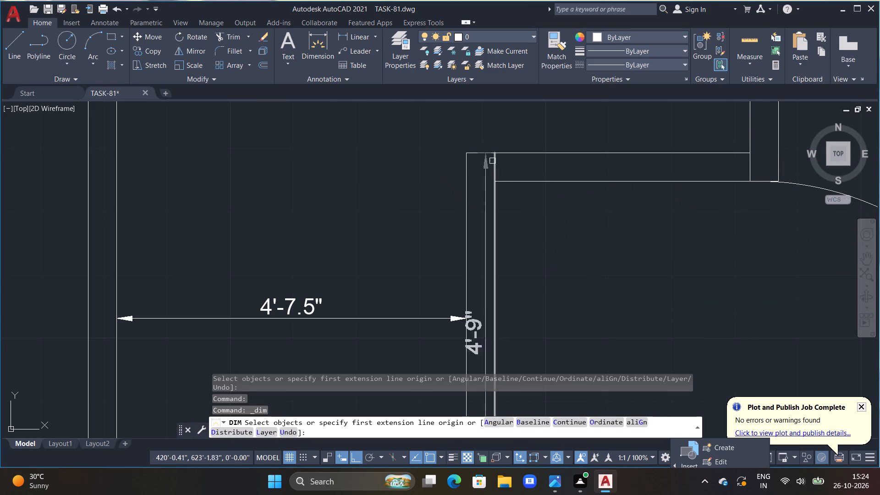
click(494, 152)
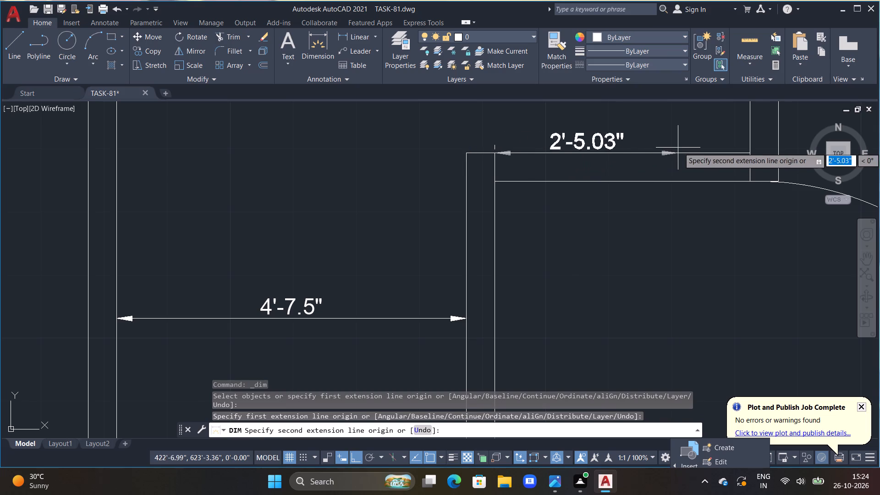
click(752, 156)
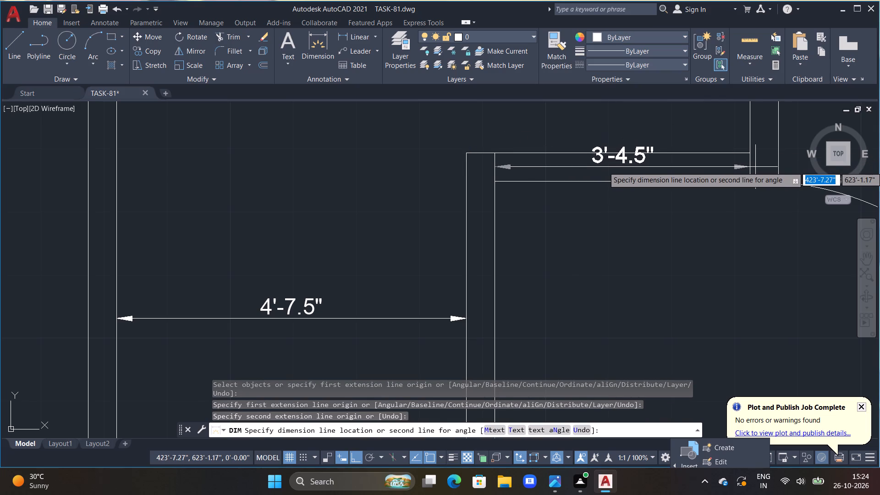
click(755, 167)
double_click(619, 155)
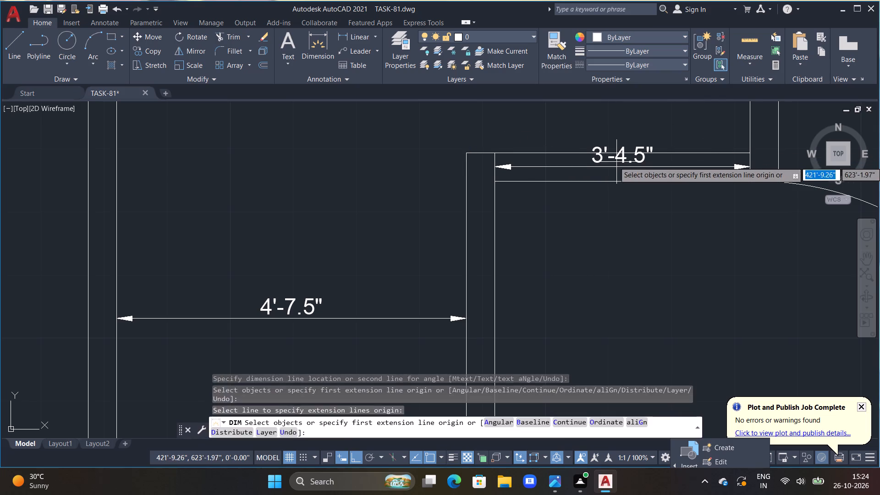
key(Escape)
key(Escape)
key(Escape)
key(Escape)
key(Escape)
key(Escape)
key(Escape)
key(Escape)
key(Escape)
key(Escape)
key(Escape)
Replace the stepped wall's horizontal dimension text with 5'.
triple_click(615, 165)
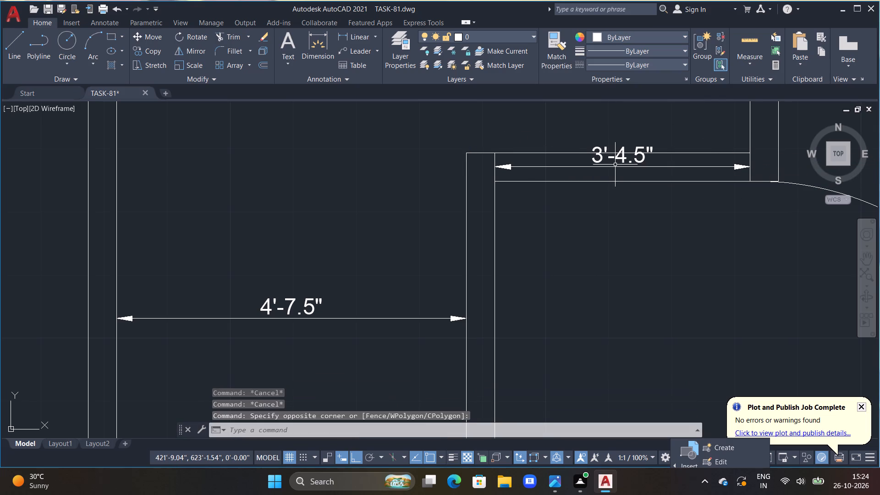
double_click(614, 159)
scroll(619, 158, up, 3)
scroll(715, 171, down, 2)
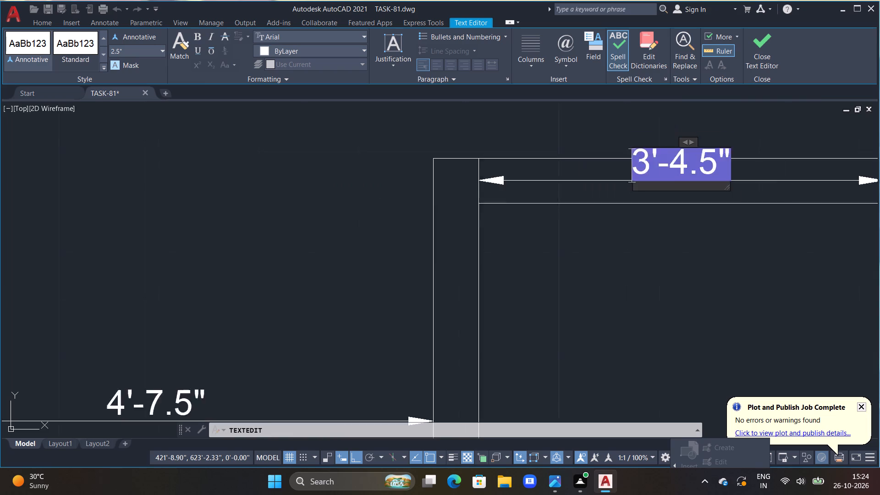
scroll(716, 173, down, 1)
middle_drag(719, 174, 628, 222)
scroll(627, 221, up, 2)
click(624, 215)
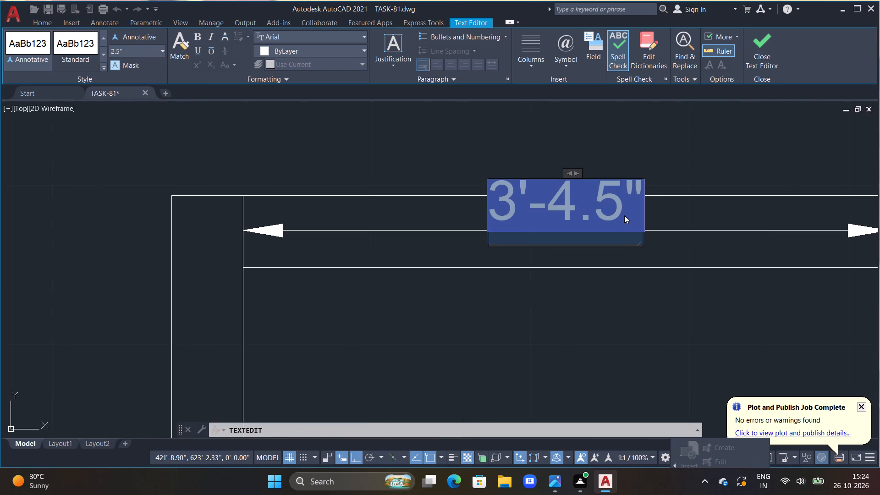
key(BackSpace)
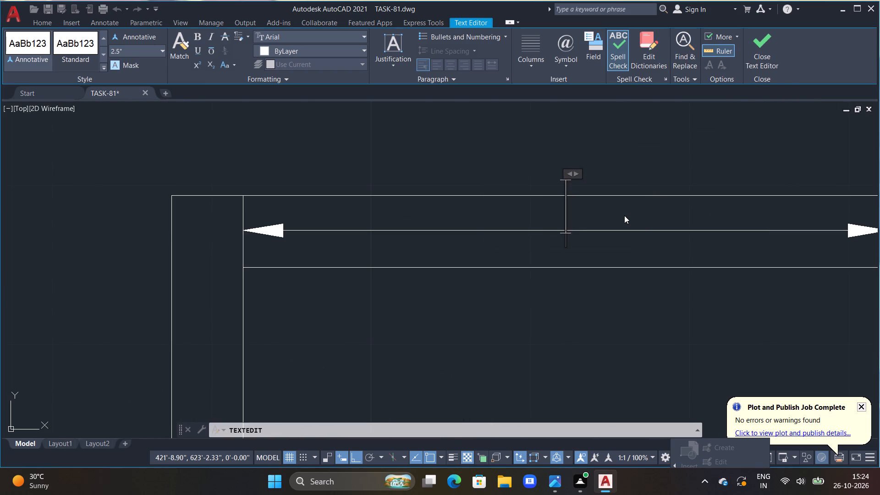
text(5')
click(626, 208)
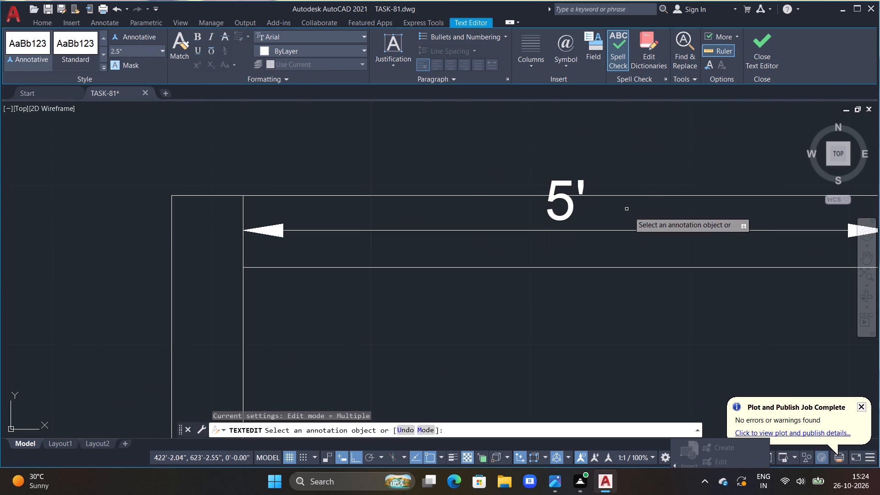
key(Escape)
Move the 5' dimension line slightly down, keeping it within the stepped wall's thickness.
scroll(645, 305, down, 2)
middle_drag(615, 308, 506, 315)
scroll(507, 316, up, 2)
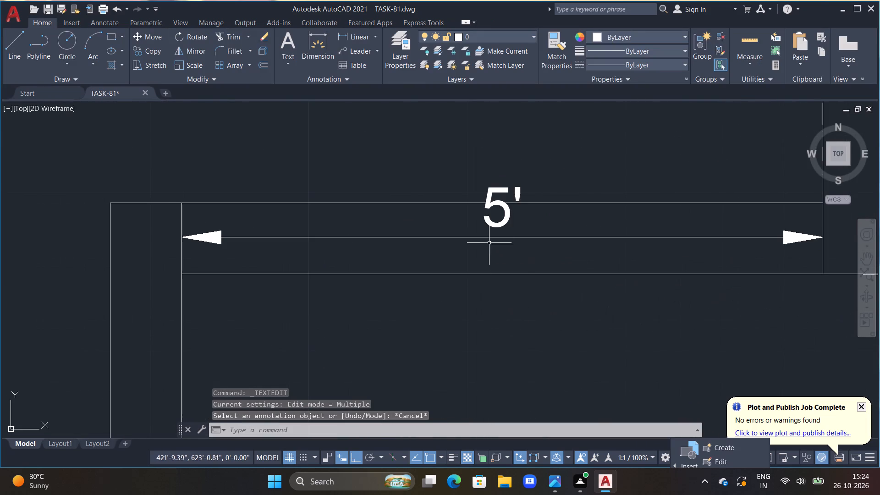
click(493, 236)
drag(503, 209, 503, 215)
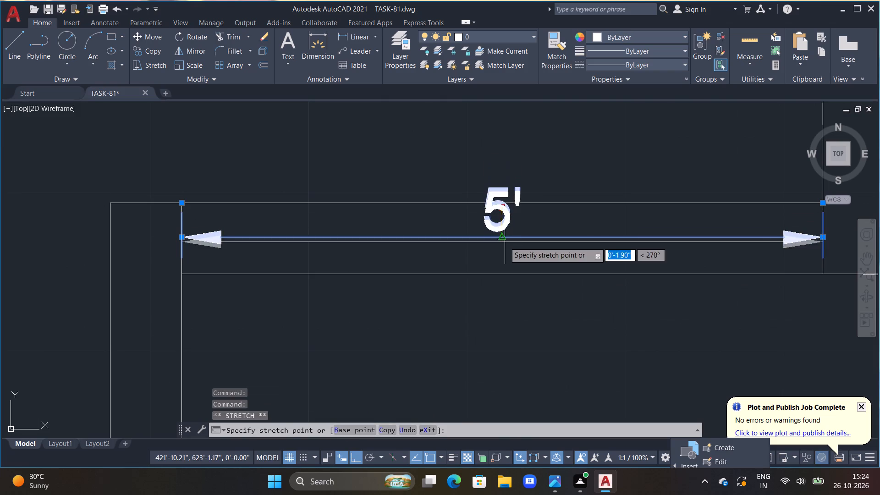
click(506, 258)
key(Escape)
Replace the width dimension text in the narrow lower part of the room above the hall with 6'-6.0".
scroll(506, 278, down, 3)
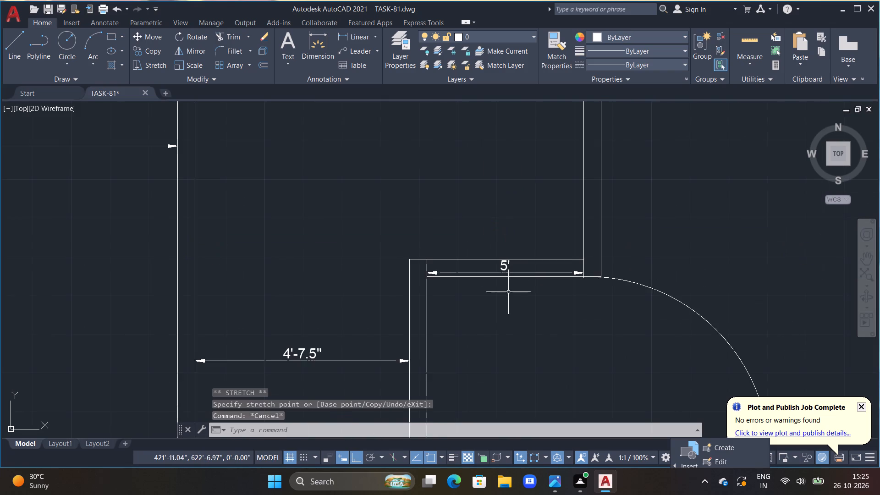
middle_drag(506, 325, 516, 293)
scroll(280, 358, down, 2)
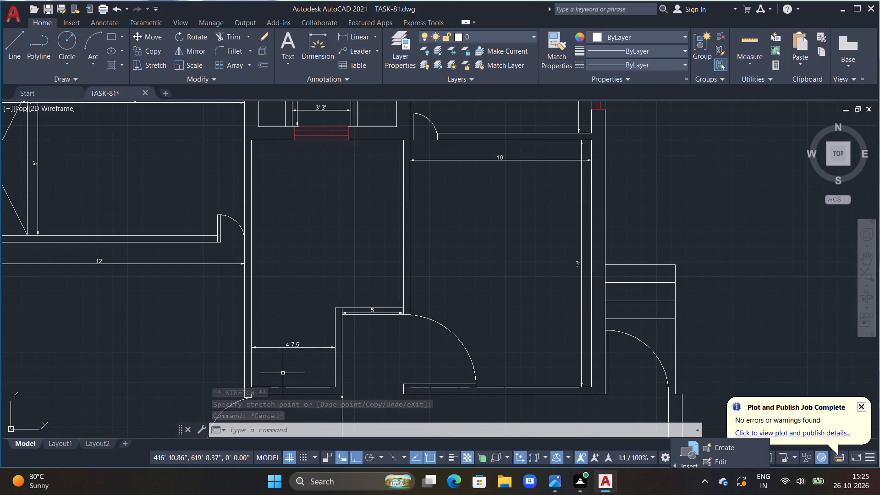
scroll(286, 372, up, 1)
middle_drag(289, 371, 303, 374)
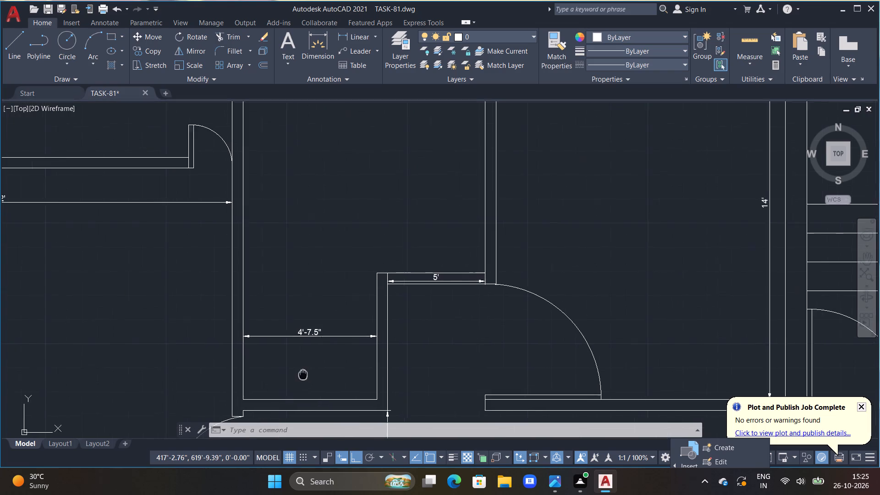
middle_drag(303, 374, 381, 357)
scroll(379, 352, up, 3)
double_click(373, 208)
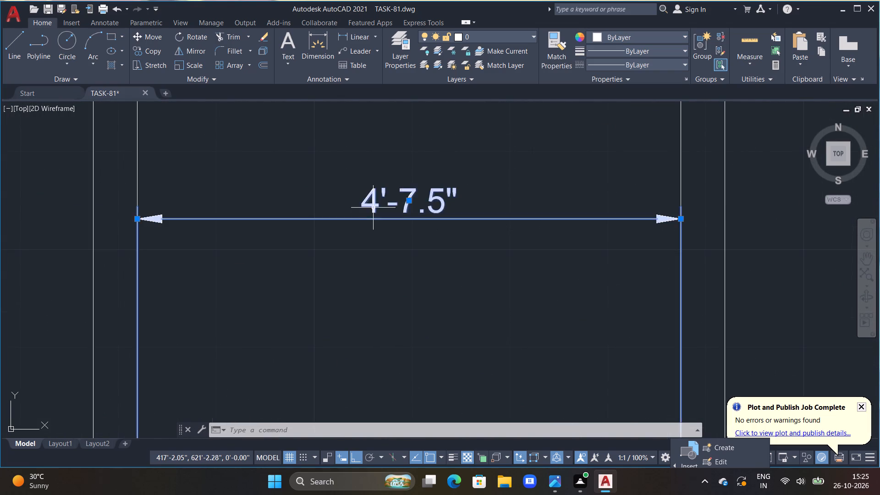
scroll(373, 208, up, 1)
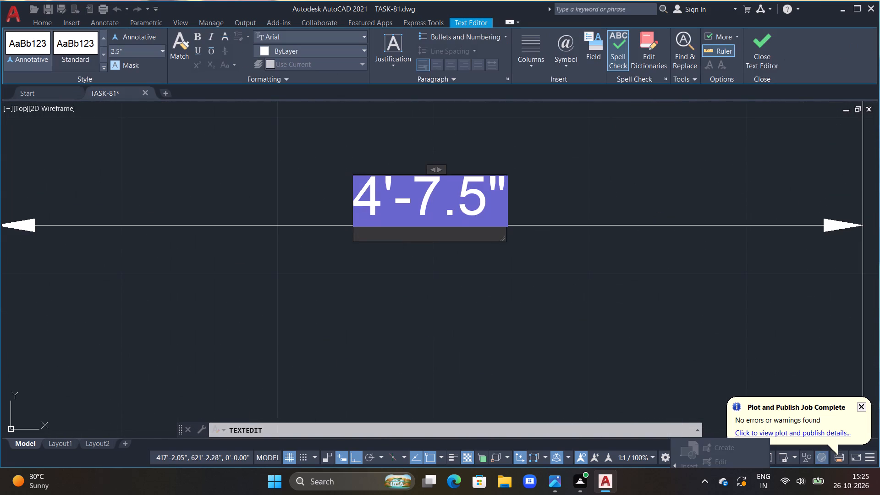
click(382, 209)
text(6')
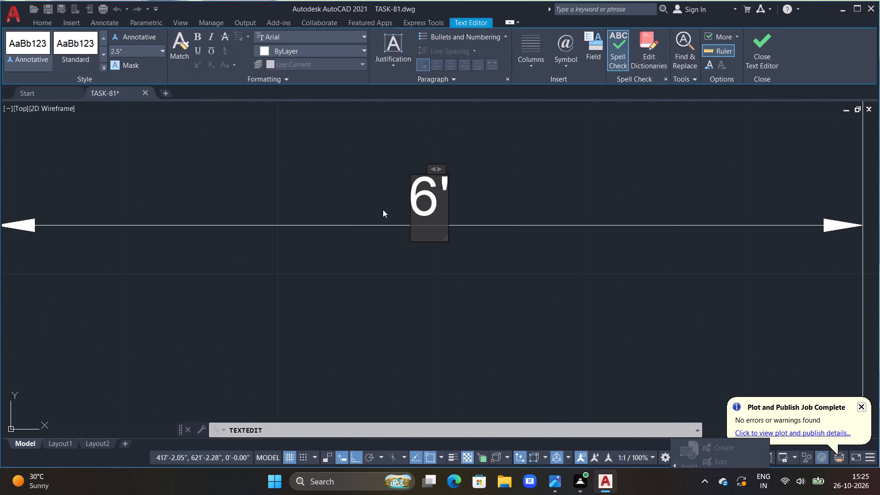
key(minus)
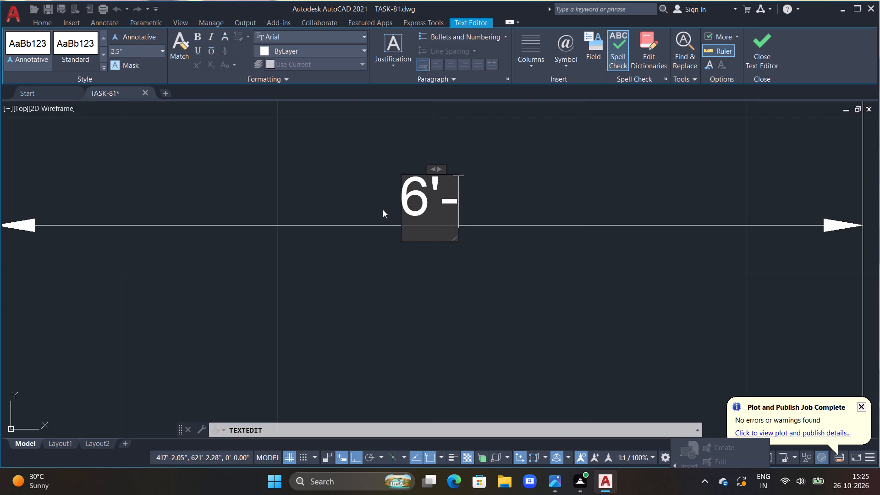
text(6.0")
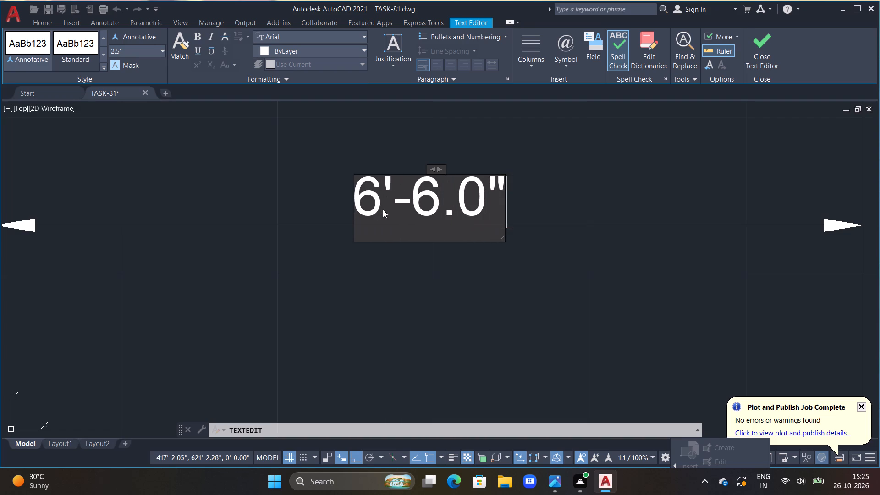
click(586, 182)
scroll(584, 191, down, 6)
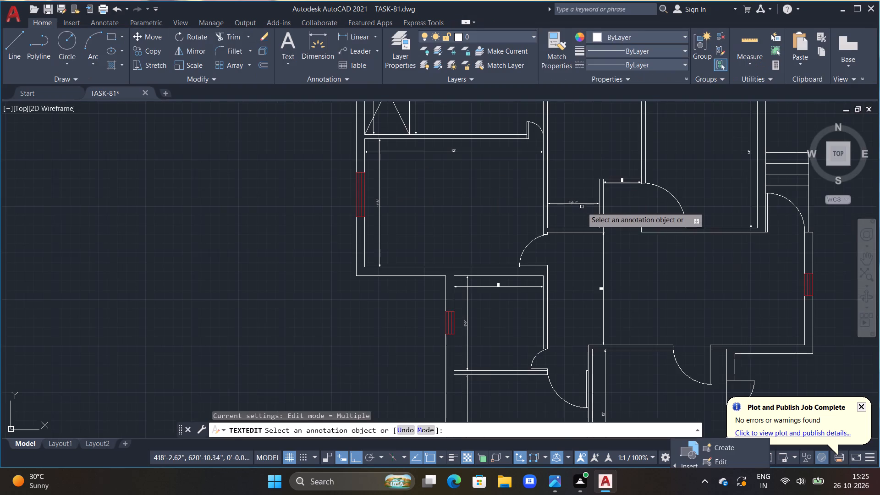
middle_drag(581, 210, 468, 311)
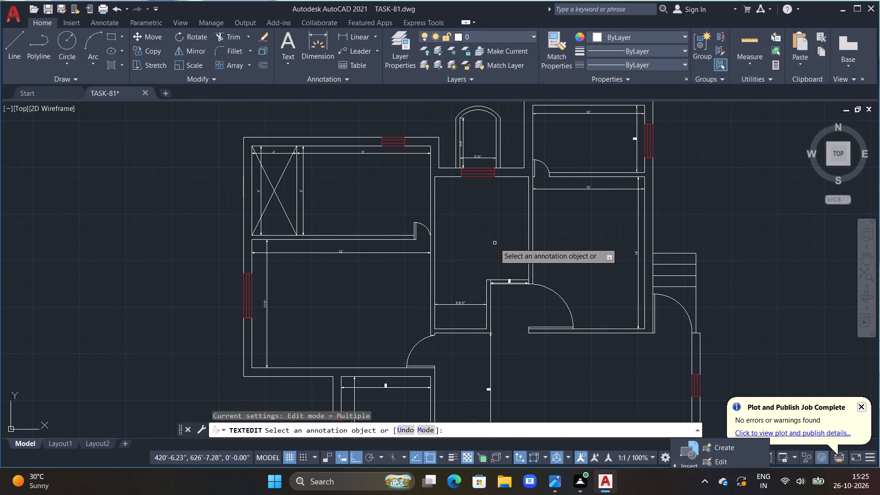
key(Escape)
key(Escape)
Dimension the full inner height of the room above the hall, placing the dimension line just inside its left wall.
click(325, 58)
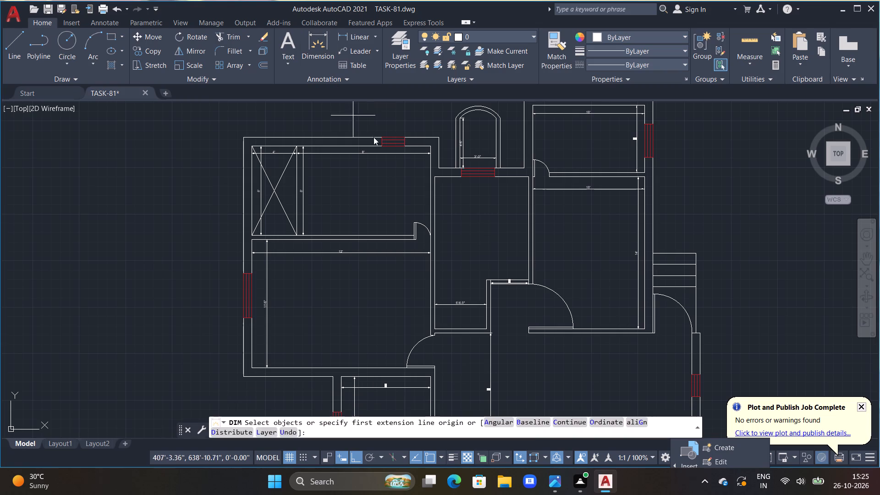
click(436, 218)
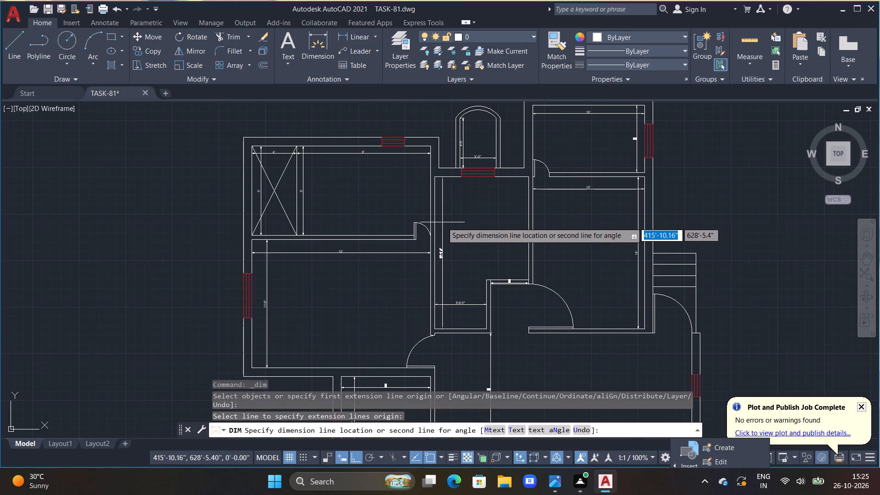
click(446, 225)
scroll(446, 253, up, 4)
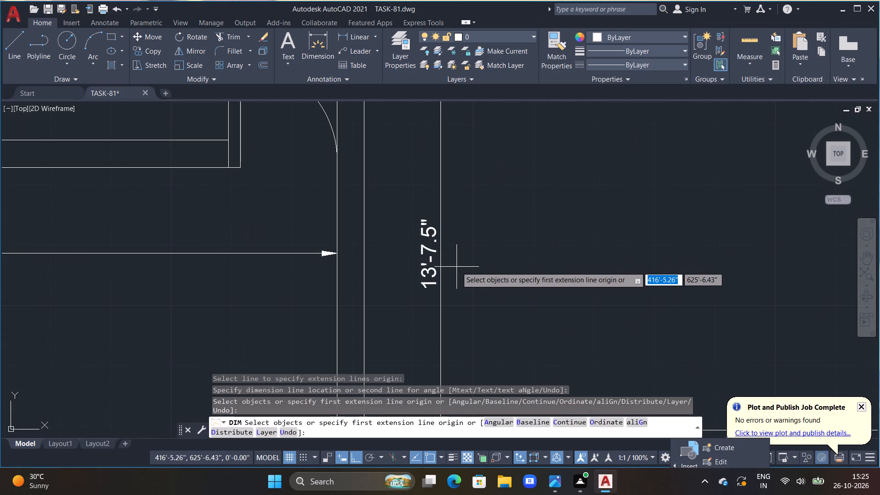
key(Escape)
key(Escape)
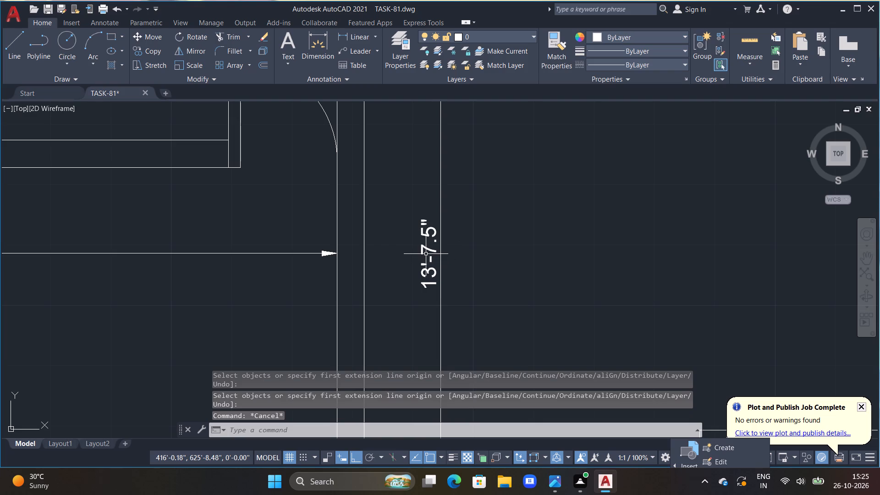
Replace that room's vertical dimension text with 14'.
double_click(426, 253)
double_click(424, 245)
scroll(424, 245, up, 2)
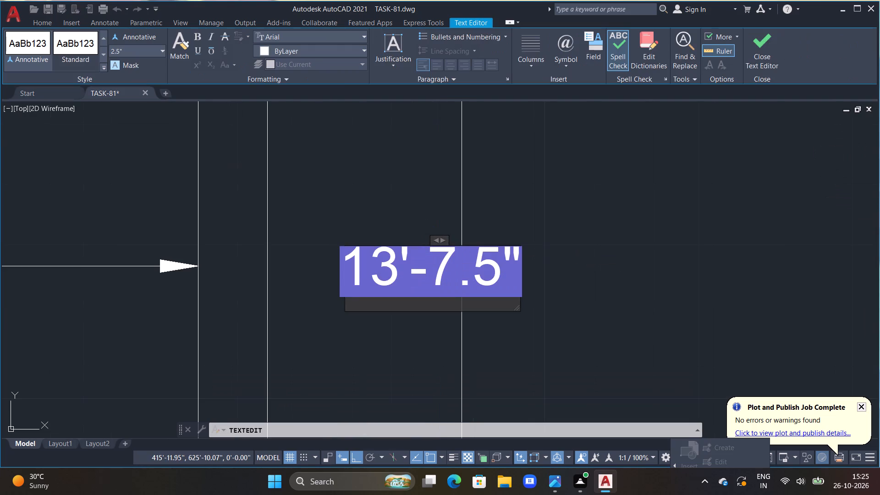
key(Delete)
text(14')
key(Escape)
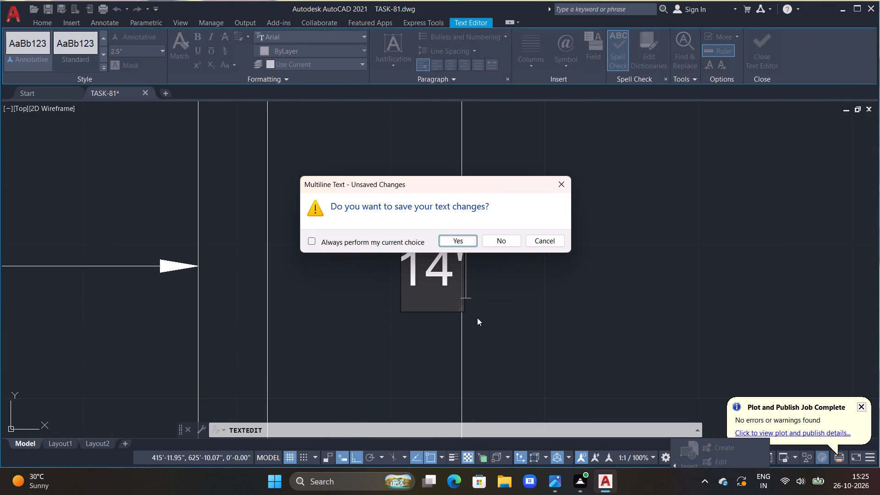
click(561, 181)
click(548, 235)
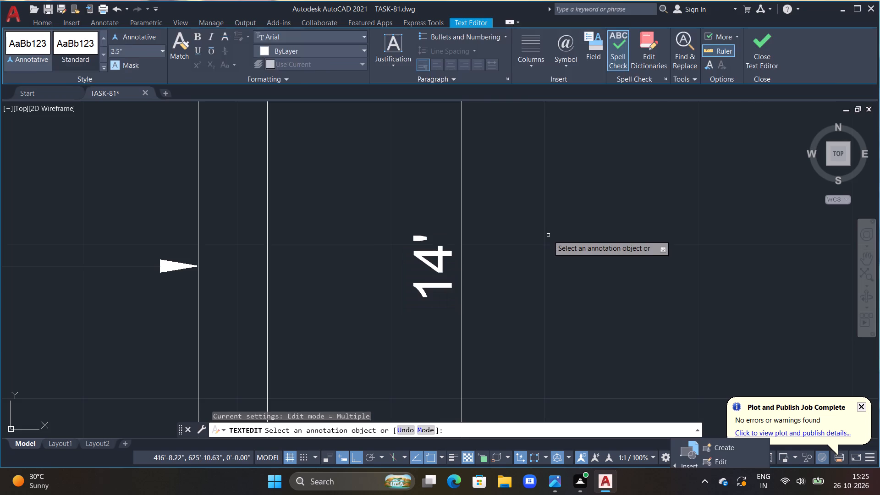
scroll(548, 235, down, 6)
middle_drag(564, 231, 544, 247)
key(Escape)
Dimension the inner width of the room above the hall, placing the dimension line a little below its top wall.
scroll(558, 218, up, 2)
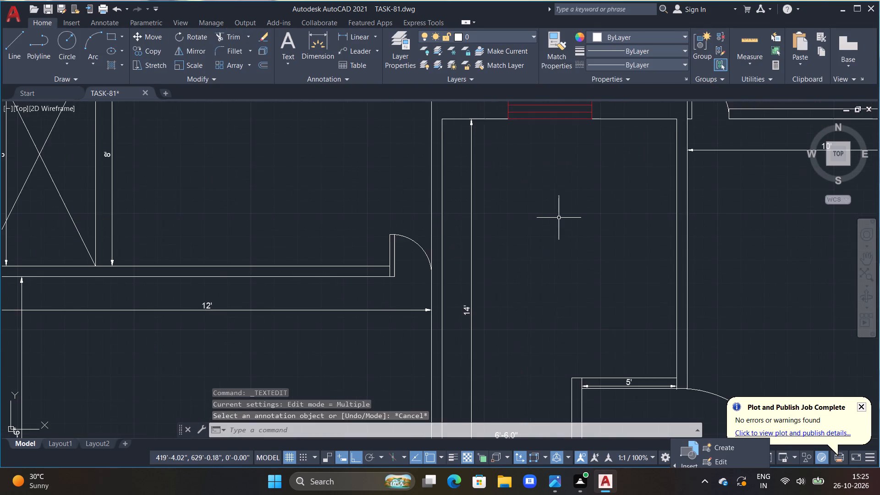
middle_drag(563, 247, 500, 263)
key(Escape)
key(Escape)
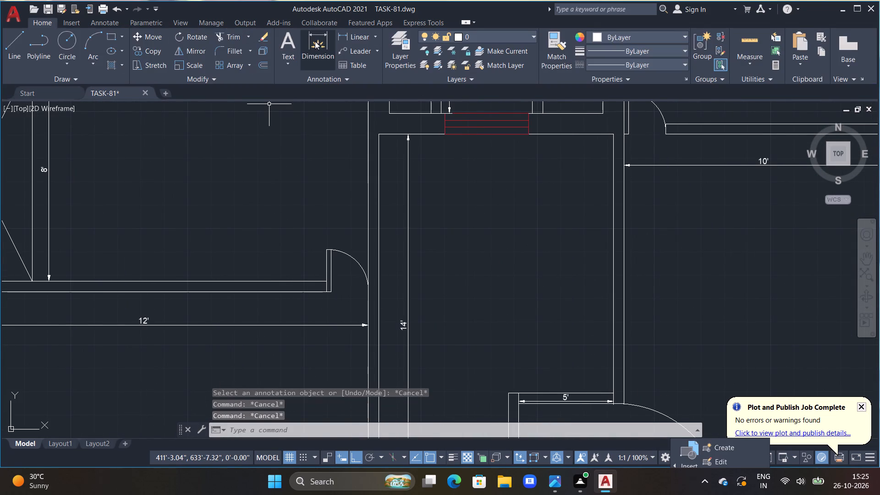
click(312, 38)
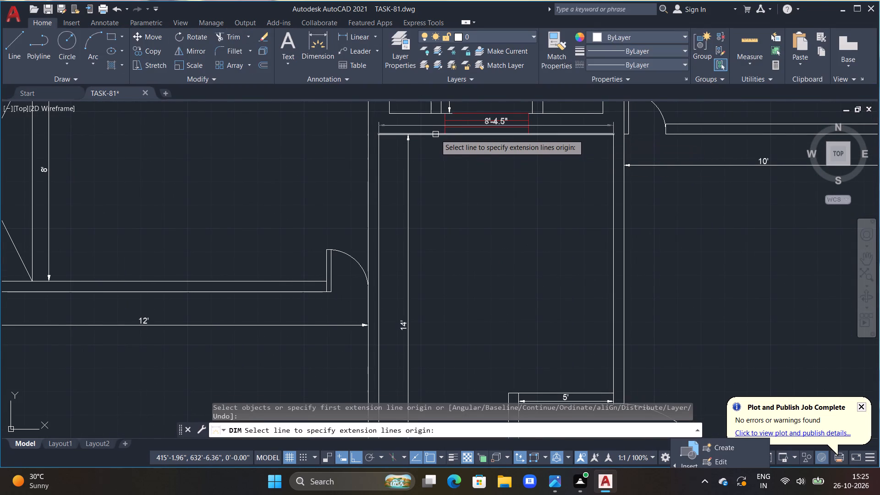
drag(435, 134, 434, 148)
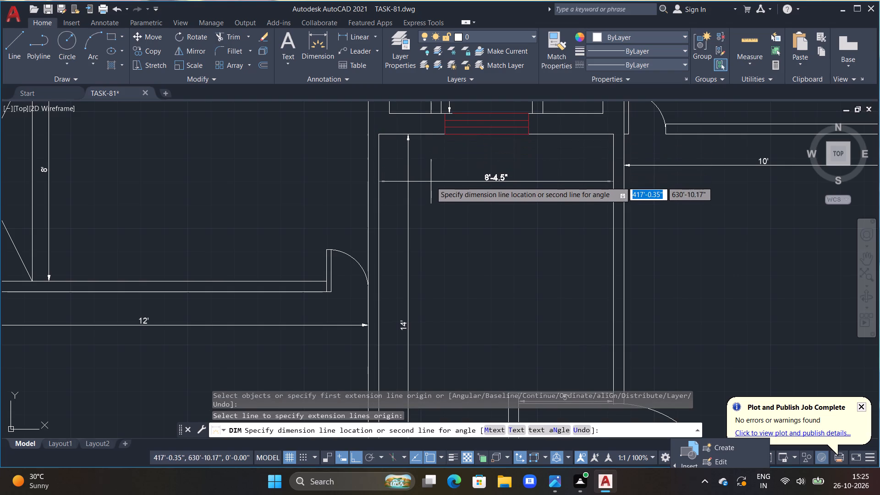
double_click(431, 186)
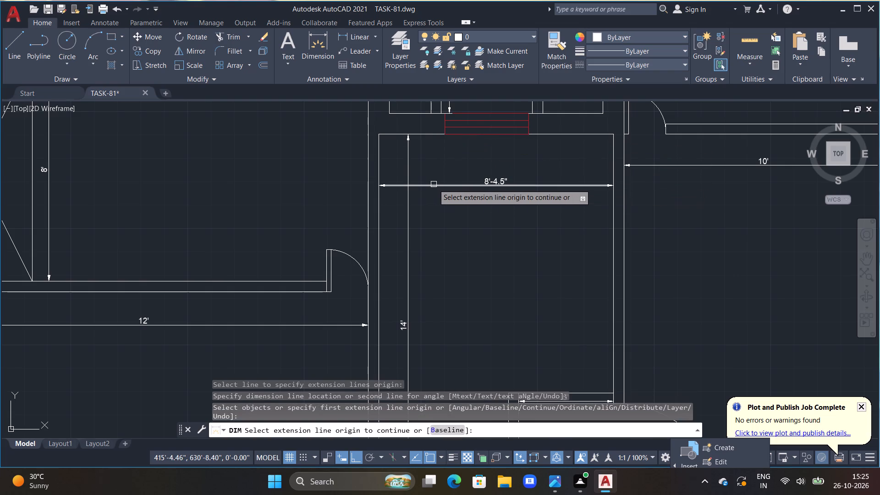
key(Escape)
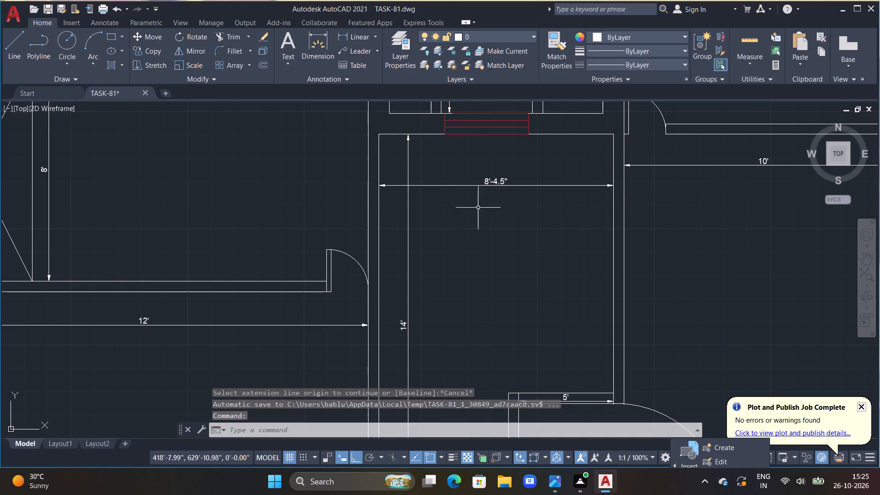
key(Escape)
key(Escape)
Replace that room's new upper width dimension text with 12'.
scroll(511, 193, up, 1)
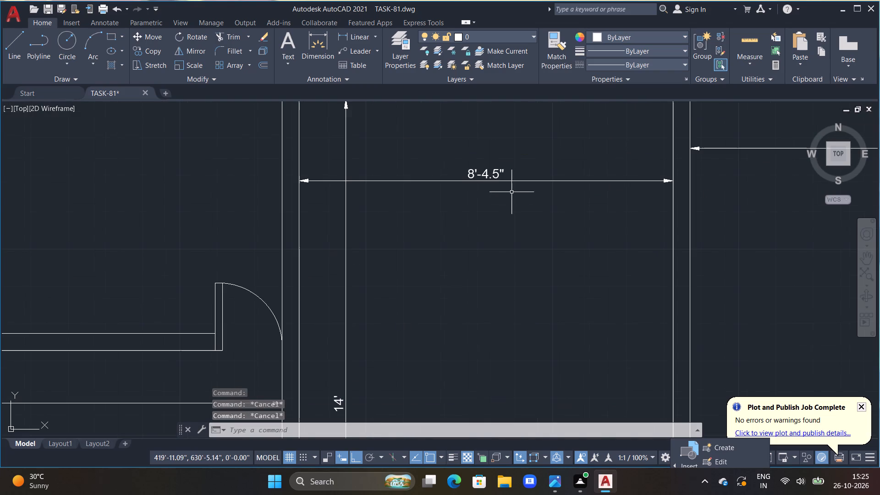
double_click(499, 175)
scroll(499, 175, up, 2)
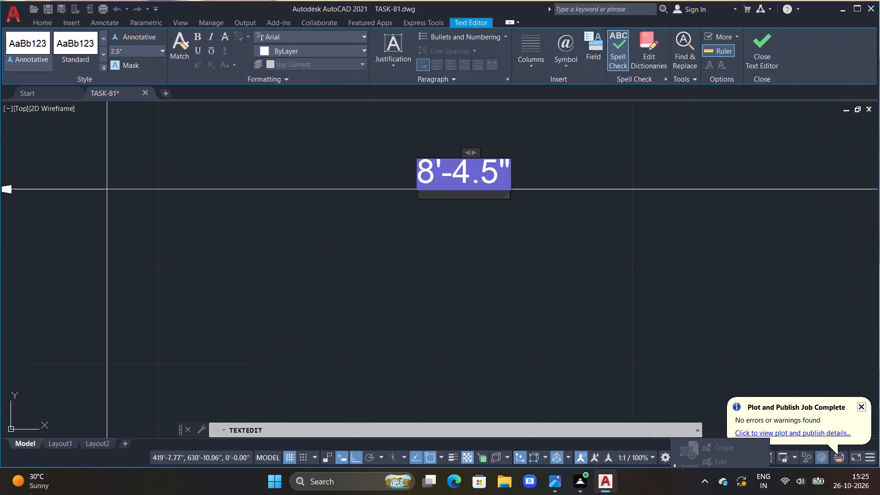
key(BackSpace)
key(Right)
key(BackSpace)
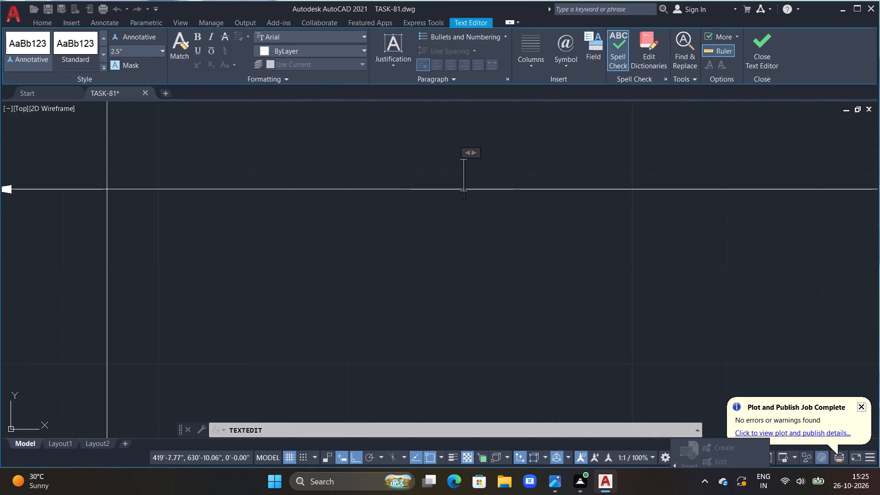
text(12')
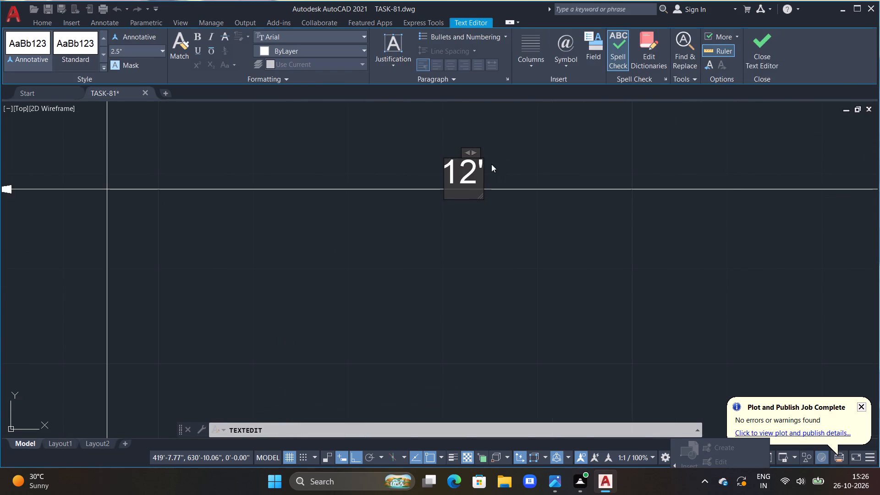
click(451, 222)
key(Escape)
Check the dimensions throughout the floor plan, from the upper rooms down through the hall to the two bottom rooms.
scroll(452, 208, down, 5)
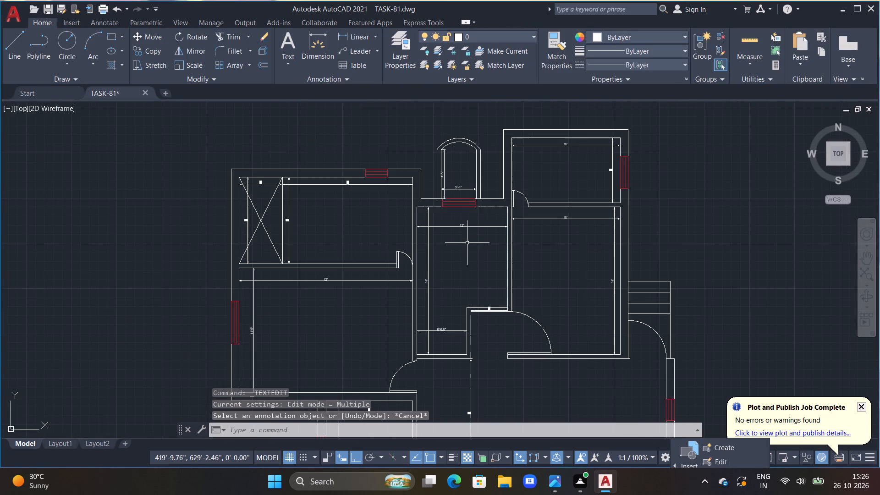
middle_drag(467, 244, 457, 199)
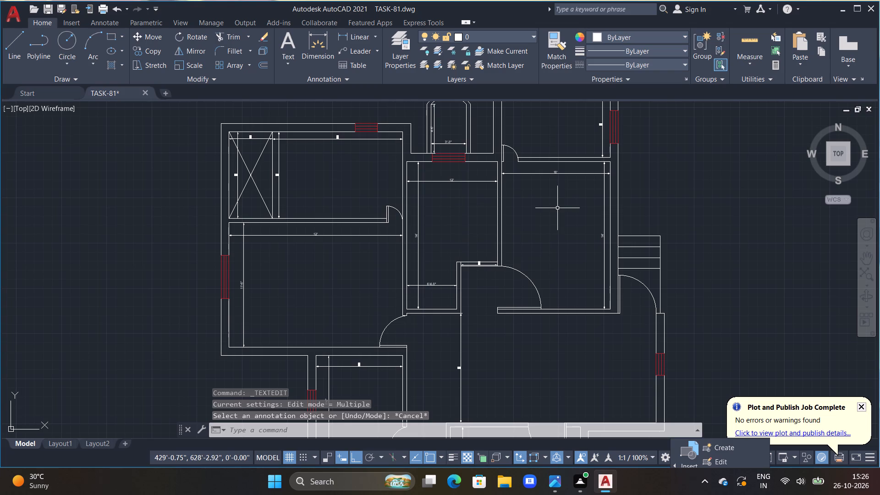
middle_drag(566, 183, 551, 297)
middle_drag(467, 329, 476, 292)
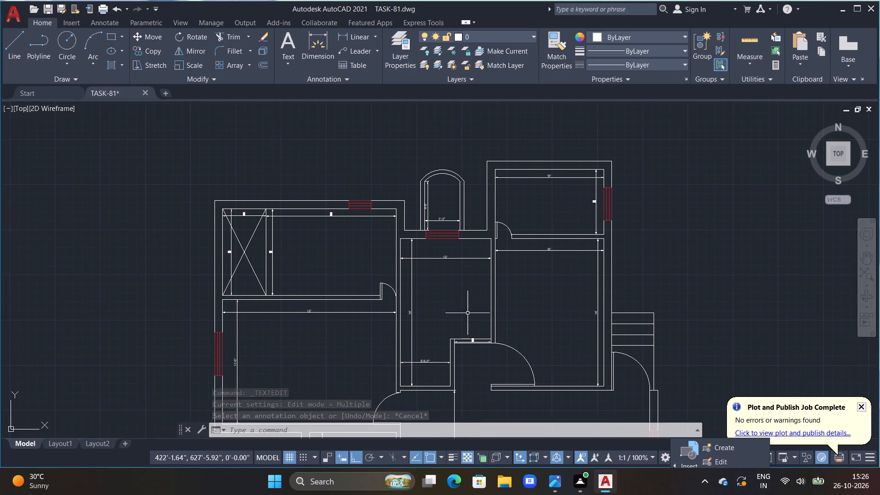
middle_drag(446, 336, 462, 268)
middle_drag(454, 314, 459, 292)
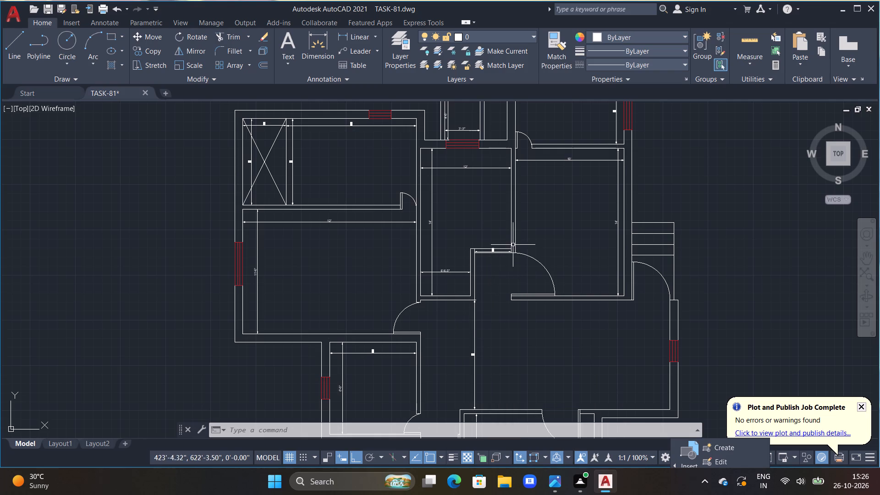
middle_drag(476, 366, 469, 296)
middle_drag(509, 384, 501, 300)
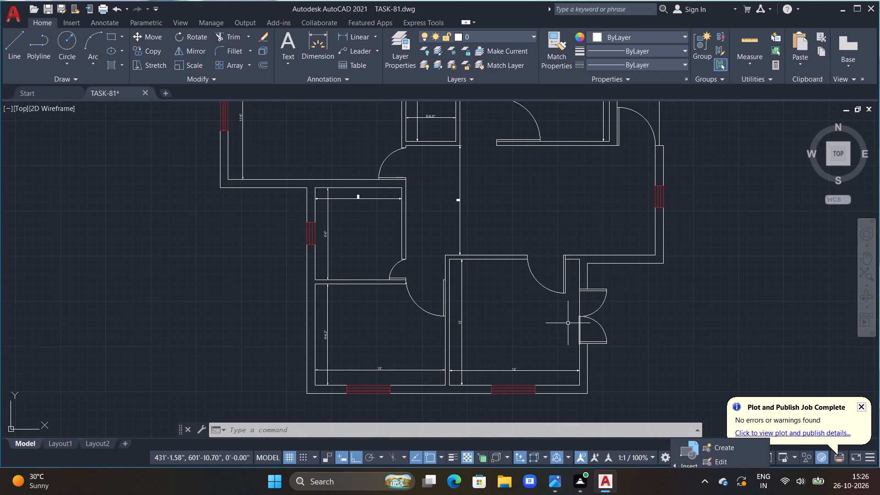
scroll(466, 268, up, 2)
middle_drag(477, 312, 505, 355)
scroll(504, 340, down, 1)
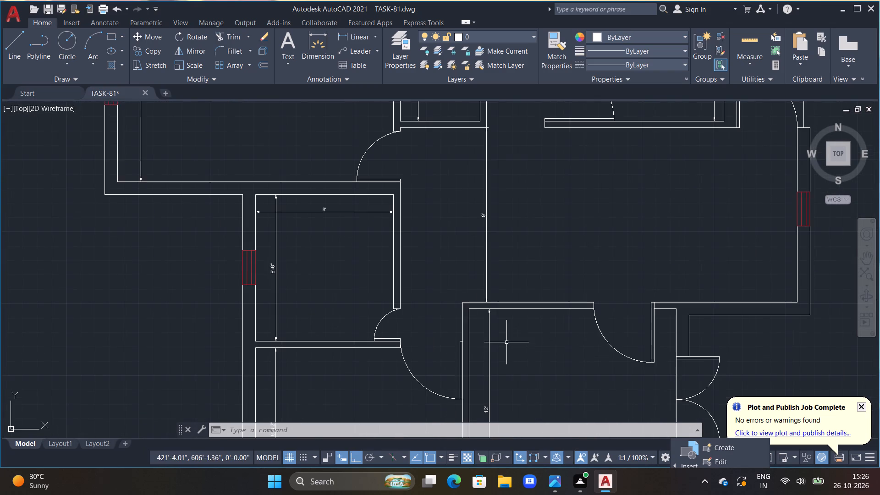
scroll(568, 361, down, 1)
middle_drag(582, 381, 541, 318)
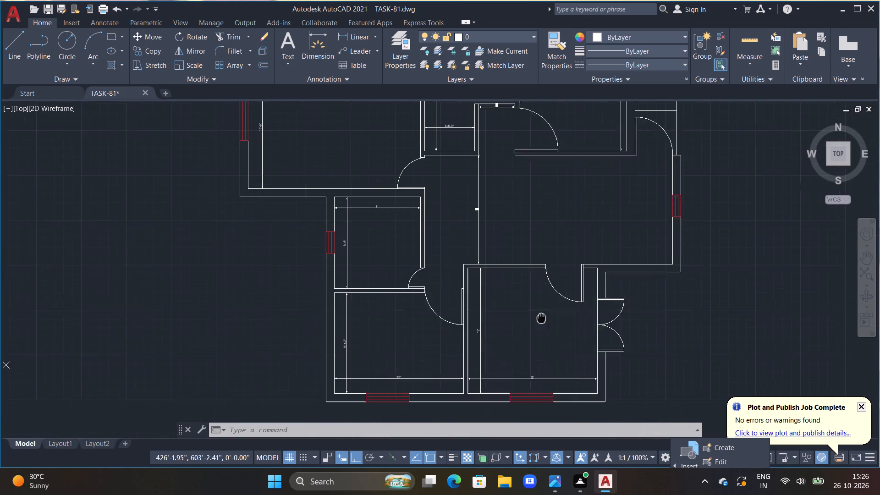
middle_drag(541, 318, 537, 312)
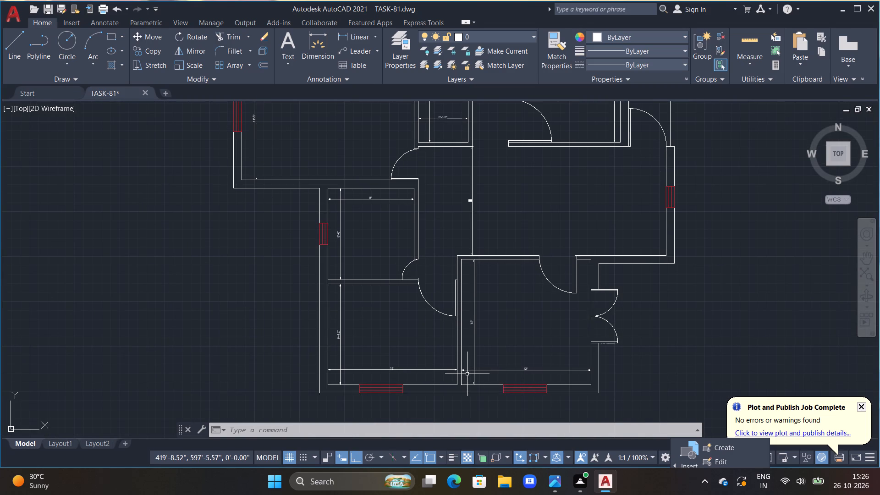
Replace the vertical dimension text in the bottom-left room with 8'6".
scroll(435, 373, up, 1)
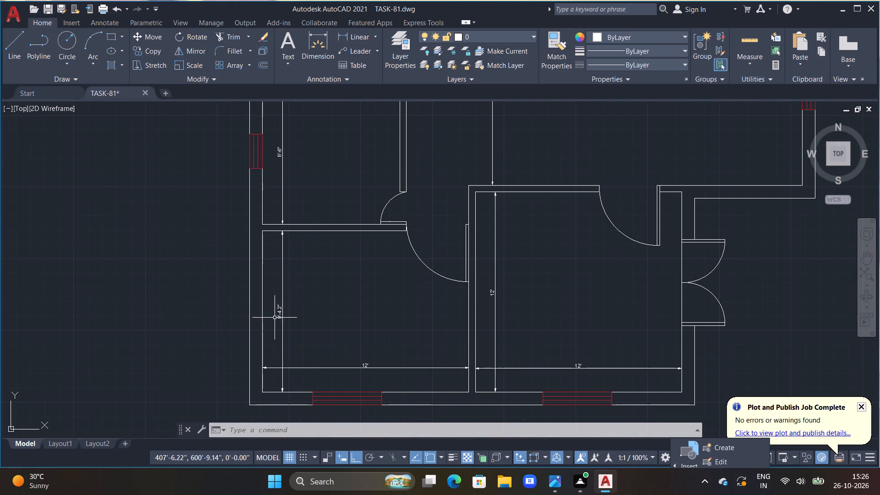
triple_click(282, 309)
scroll(282, 308, up, 3)
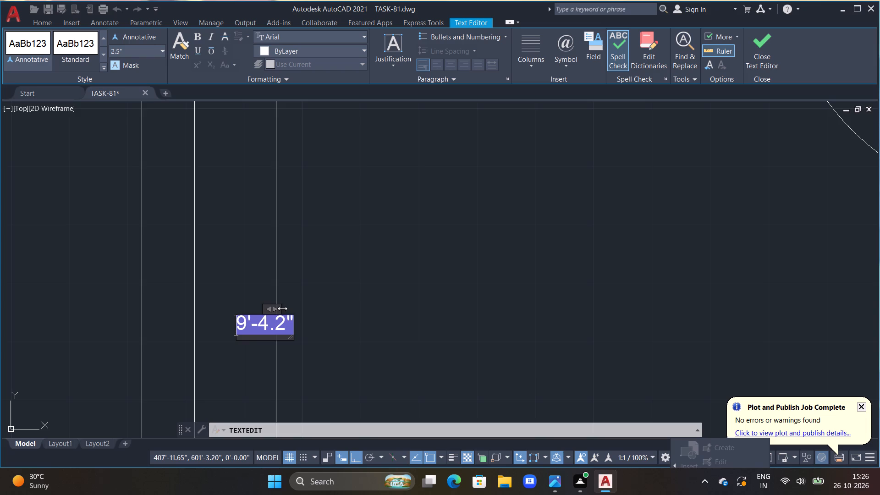
scroll(283, 322, up, 3)
click(288, 312)
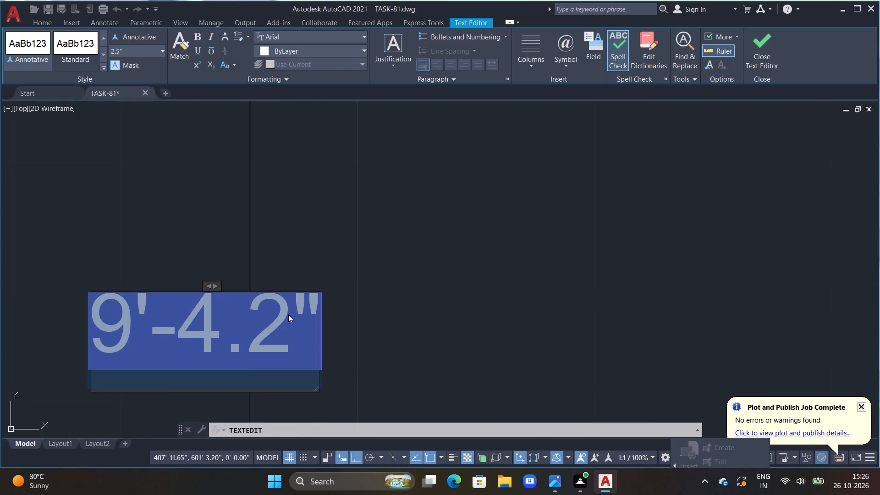
key(BackSpace)
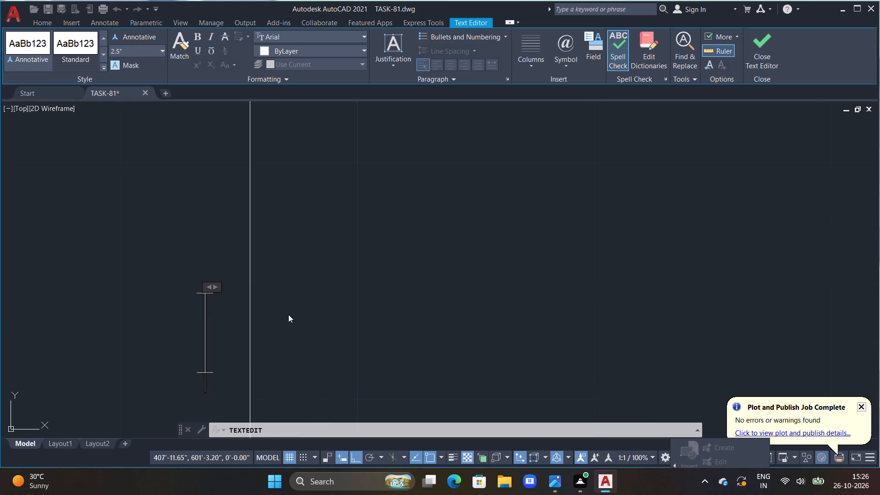
key(8)
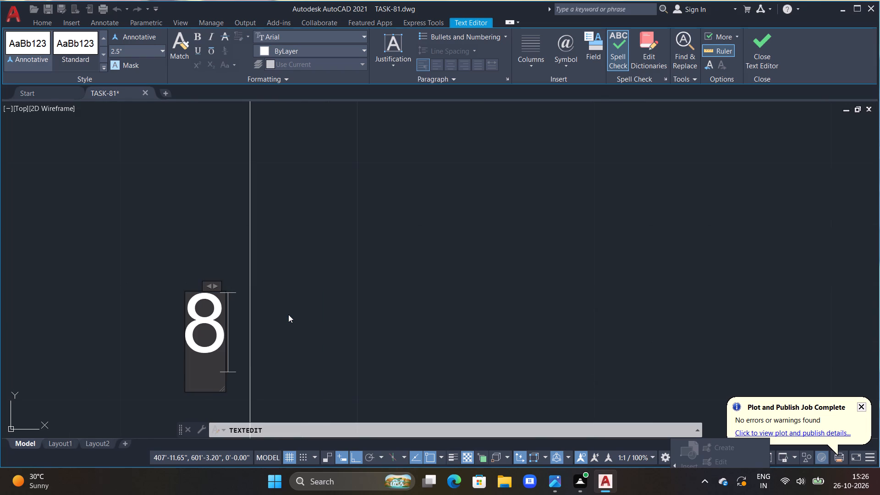
text('6")
key(Return)
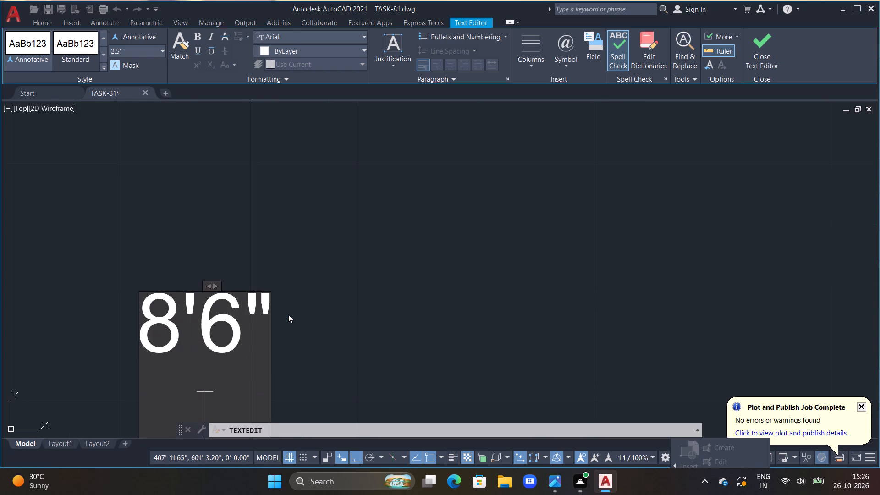
click(355, 268)
scroll(355, 294, down, 2)
key(Escape)
scroll(362, 308, down, 1)
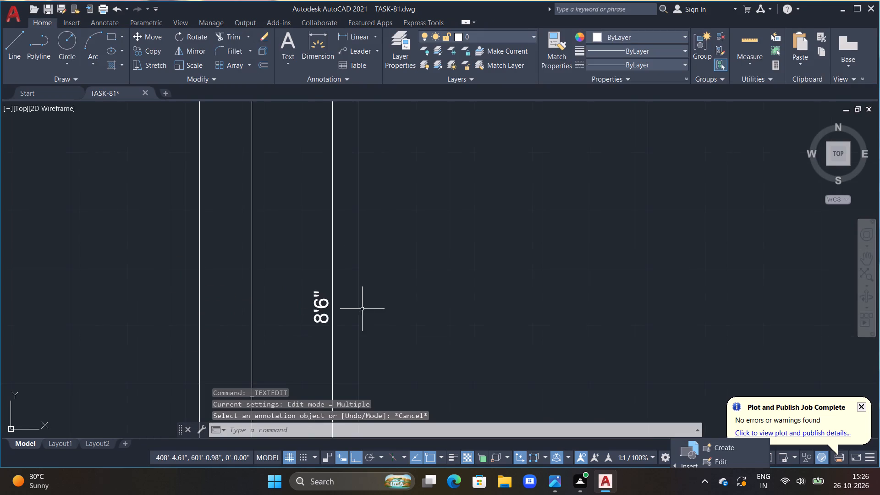
scroll(381, 309, down, 2)
middle_drag(407, 299, 363, 256)
key(Escape)
key(Escape)
Select the width and vertical dimensions of both bottom rooms.
scroll(346, 267, down, 1)
middle_drag(409, 293, 330, 318)
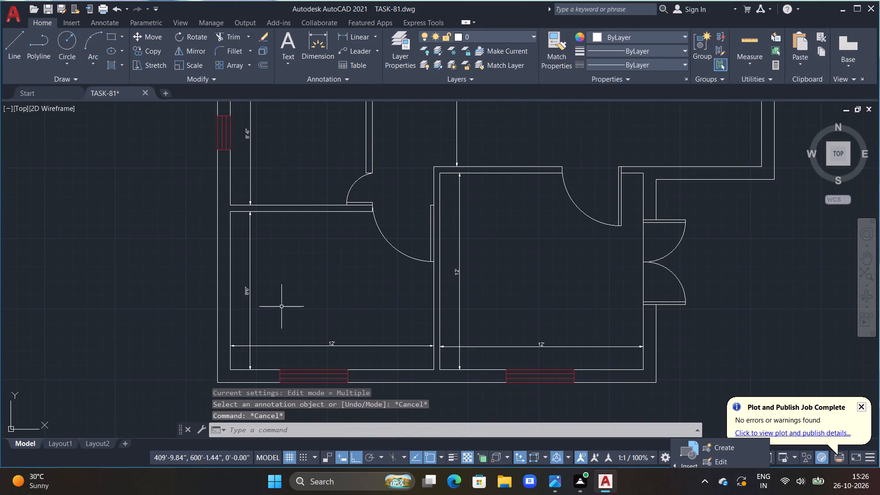
click(249, 293)
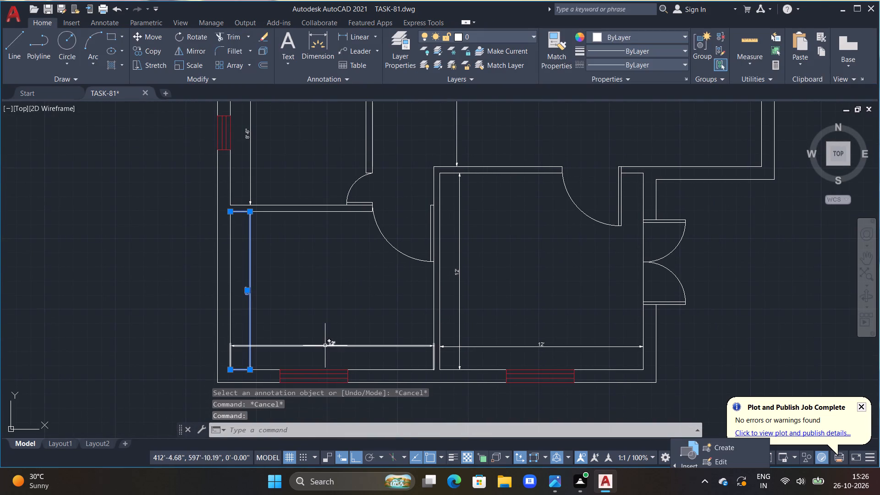
click(325, 345)
click(457, 269)
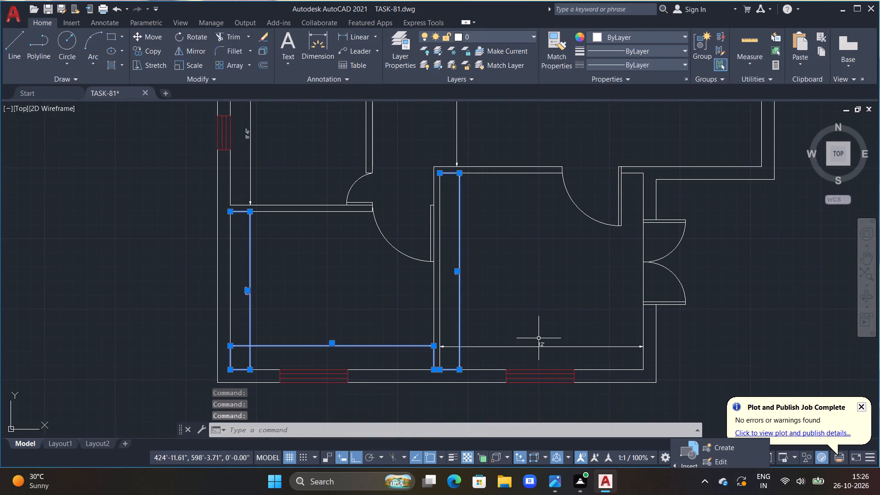
click(543, 344)
Add both dimensions of the small room above the bottom-left room and the hall's vertical dimension to the selection.
scroll(506, 262, down, 2)
middle_drag(509, 232, 507, 322)
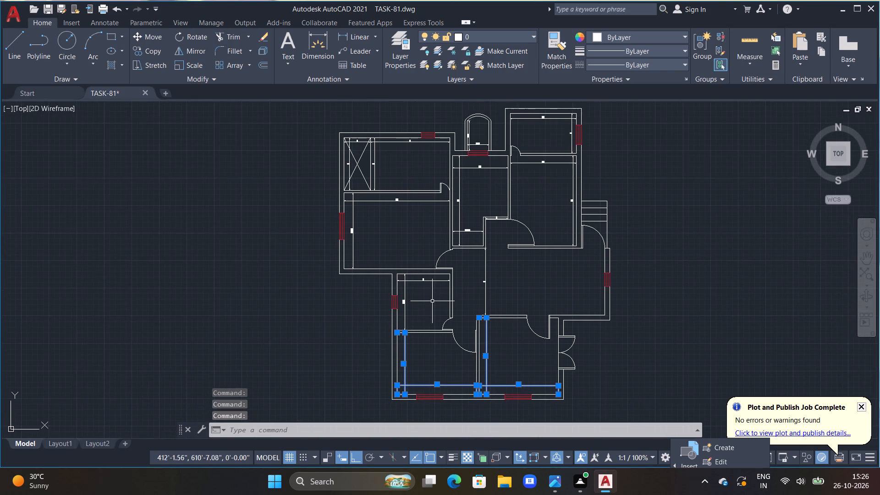
scroll(431, 297, up, 2)
click(412, 255)
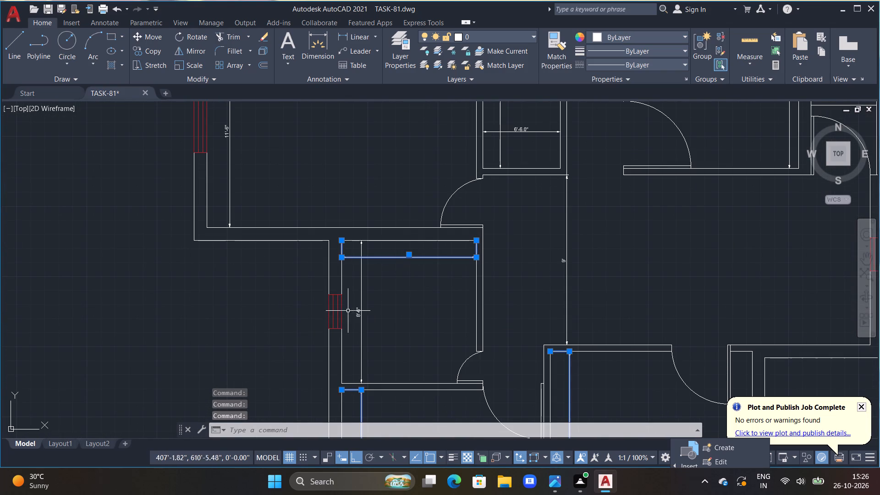
click(356, 308)
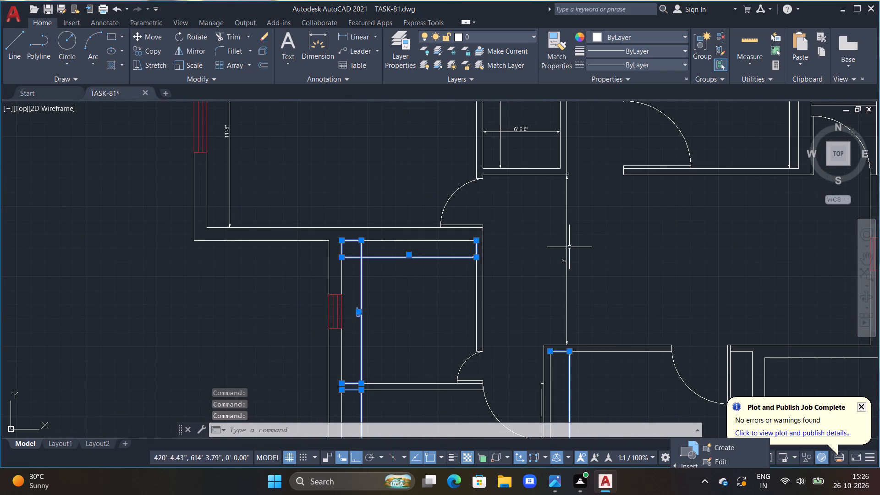
click(563, 253)
click(572, 253)
click(567, 264)
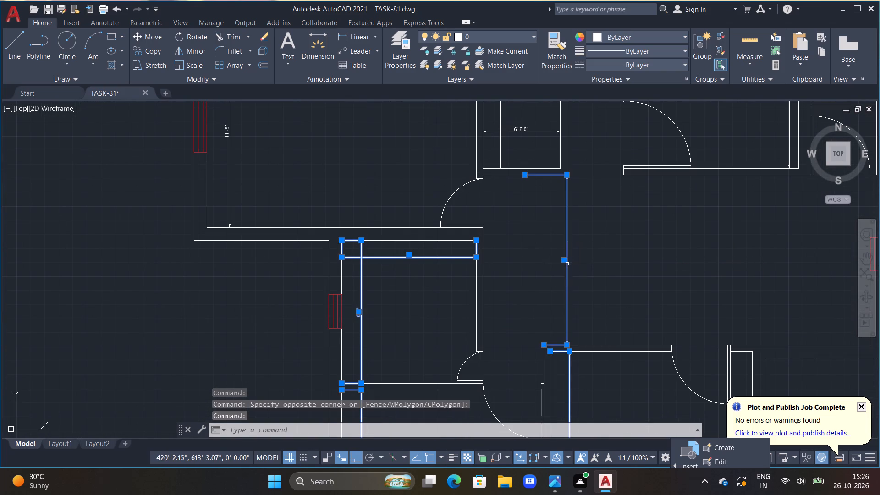
Add the stepped middle room's lower width and vertical dimensions and both dimensions of the large left room to the selection.
middle_drag(599, 218, 579, 396)
scroll(503, 359, up, 1)
click(498, 280)
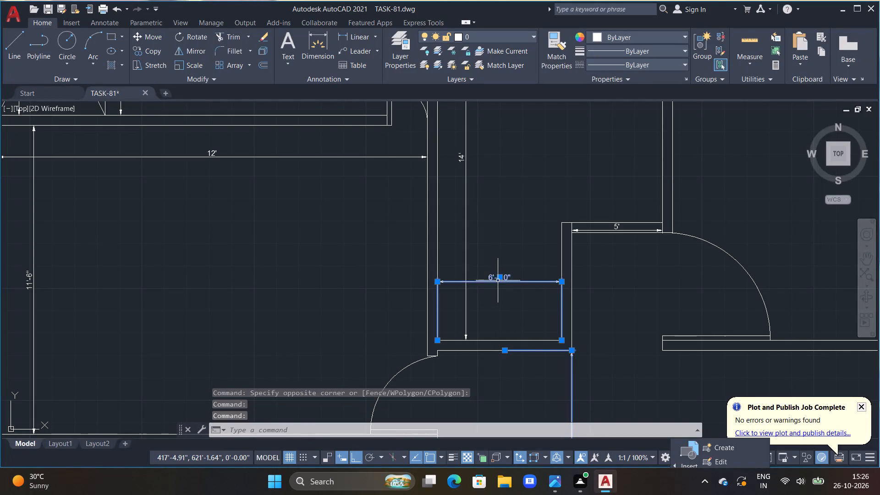
click(463, 150)
click(467, 181)
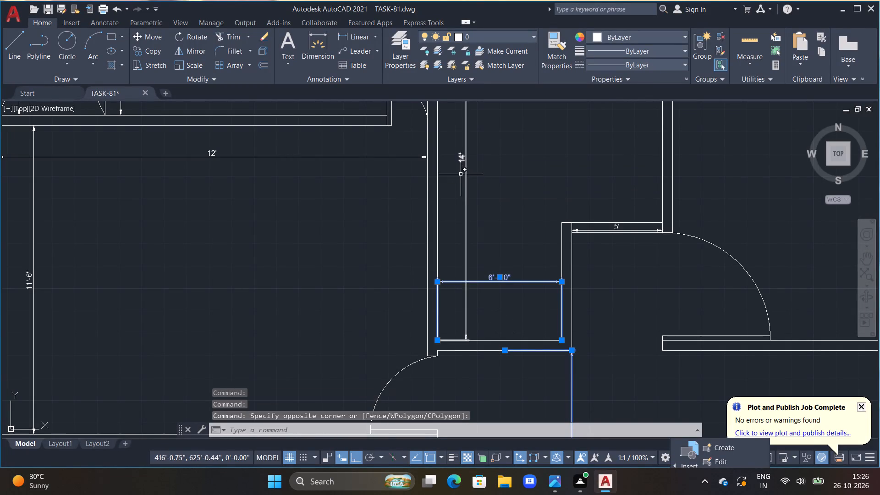
click(461, 165)
double_click(461, 157)
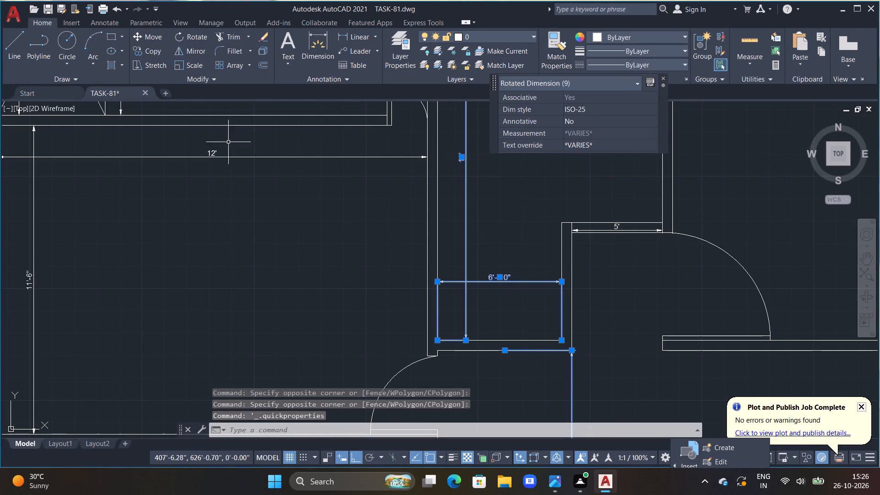
click(215, 152)
click(28, 283)
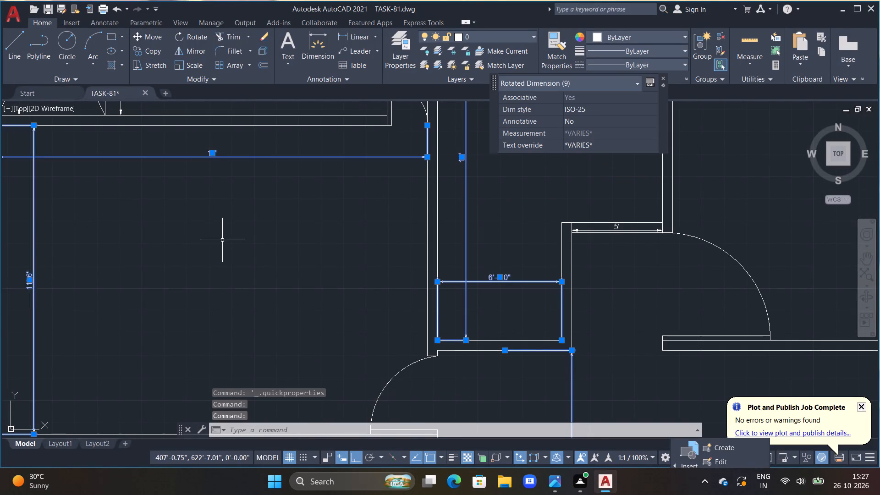
Add both dimensions of the room beside the entrance steps and the stepped middle room's upper width dimension to the selection.
scroll(222, 240, down, 4)
scroll(298, 224, up, 2)
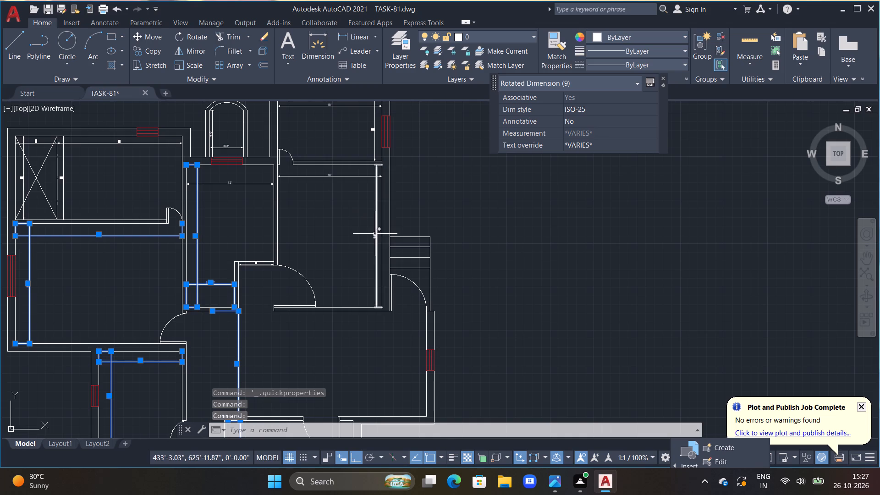
click(375, 234)
click(337, 177)
click(234, 185)
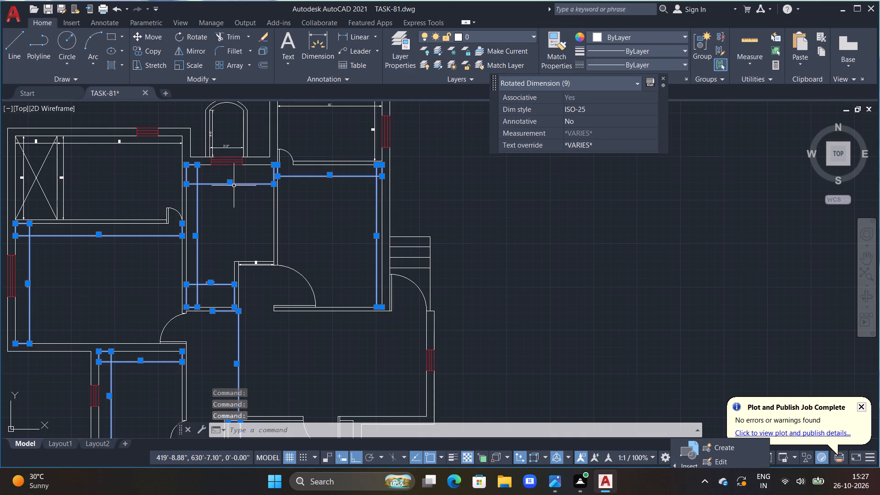
Add the width and vertical dimensions of the crossed strip and the adjoining top-left room to the selection.
middle_drag(94, 185, 200, 256)
scroll(185, 248, up, 1)
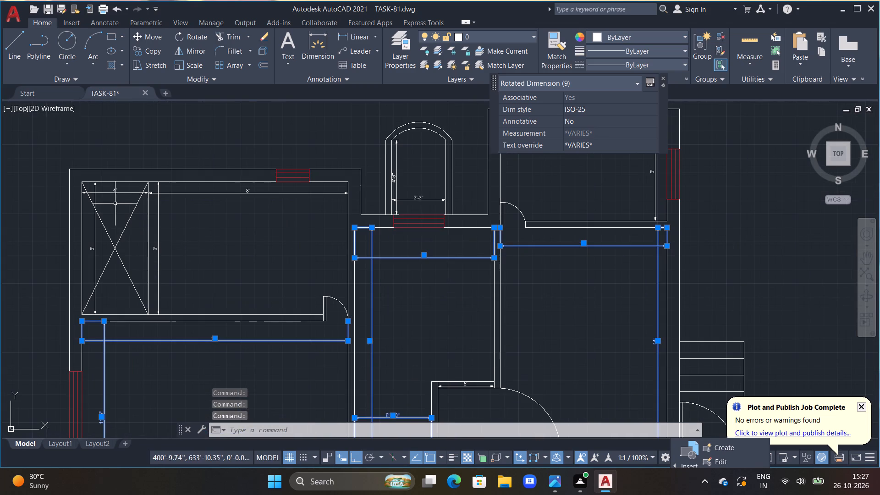
click(115, 192)
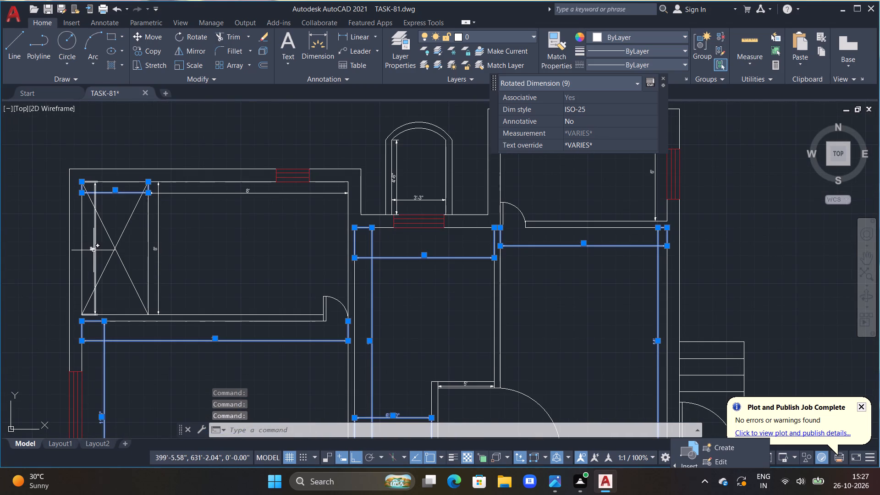
click(93, 250)
click(151, 249)
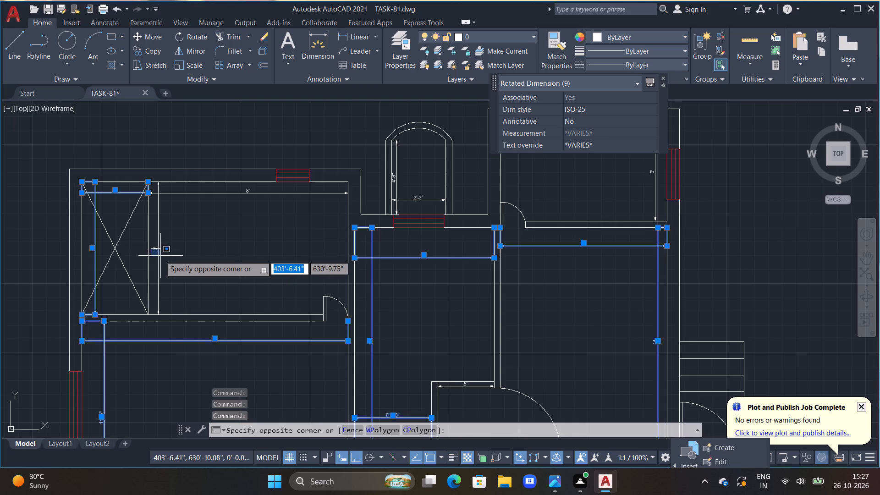
click(155, 251)
click(157, 248)
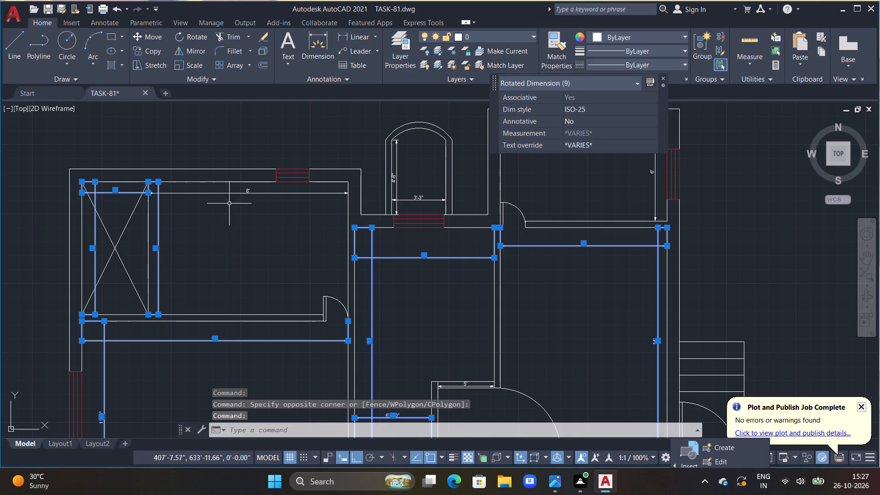
click(251, 194)
Add the width and vertical dimensions of the arched projection and the top-right room to the selection.
click(395, 179)
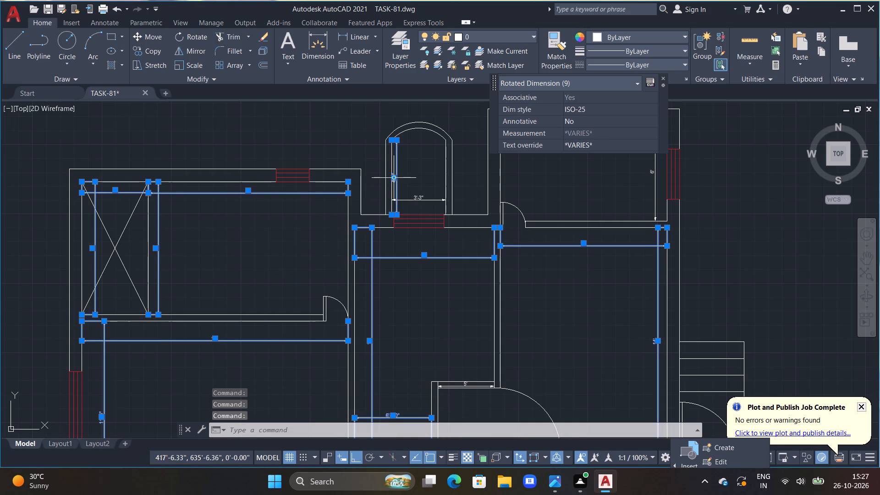
click(415, 202)
scroll(463, 181, up, 1)
middle_drag(352, 280, 337, 292)
scroll(490, 268, down, 1)
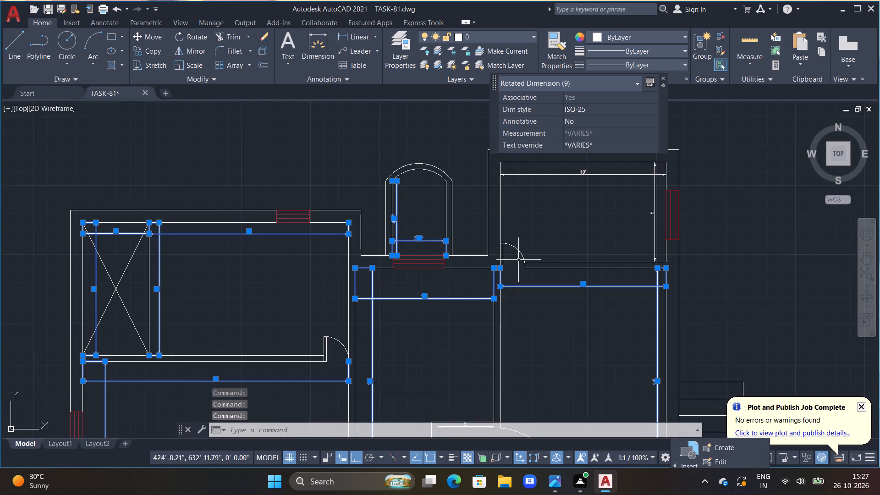
middle_drag(685, 224, 497, 297)
click(423, 244)
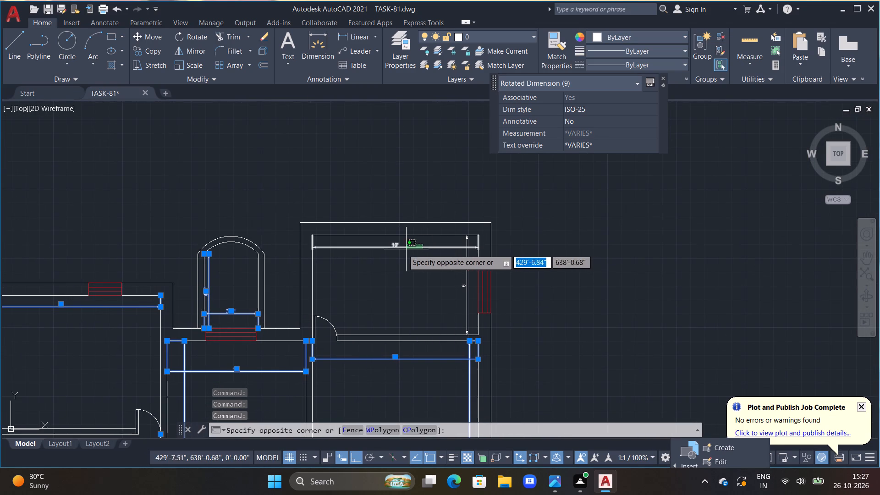
click(401, 249)
click(462, 293)
click(464, 287)
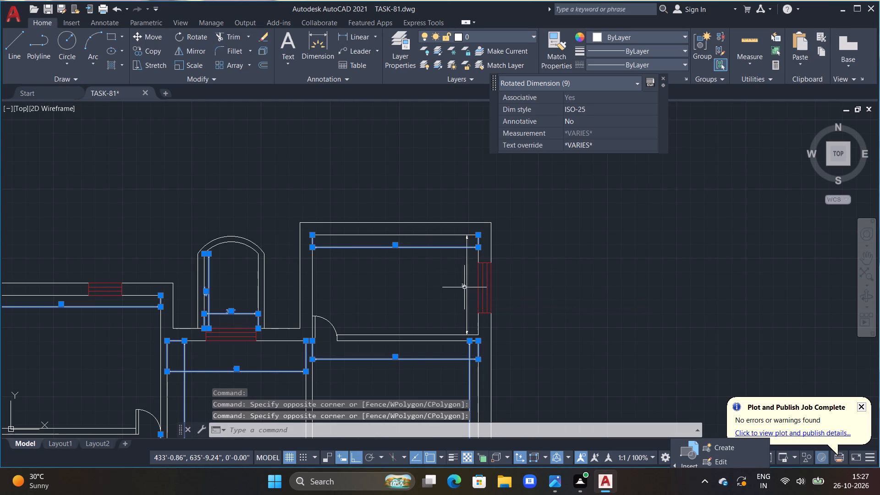
click(465, 285)
Set the text height of all the selected dimensions to 6" in their properties, then clear the selection.
right_click(465, 284)
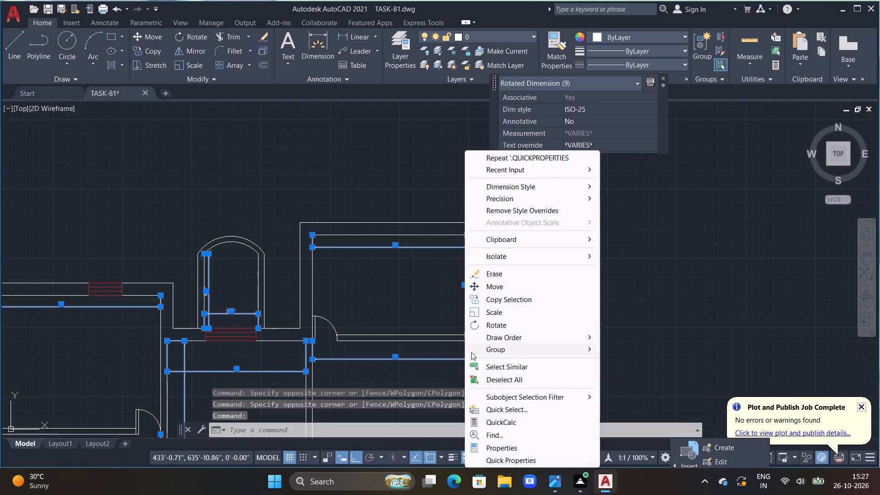
double_click(513, 450)
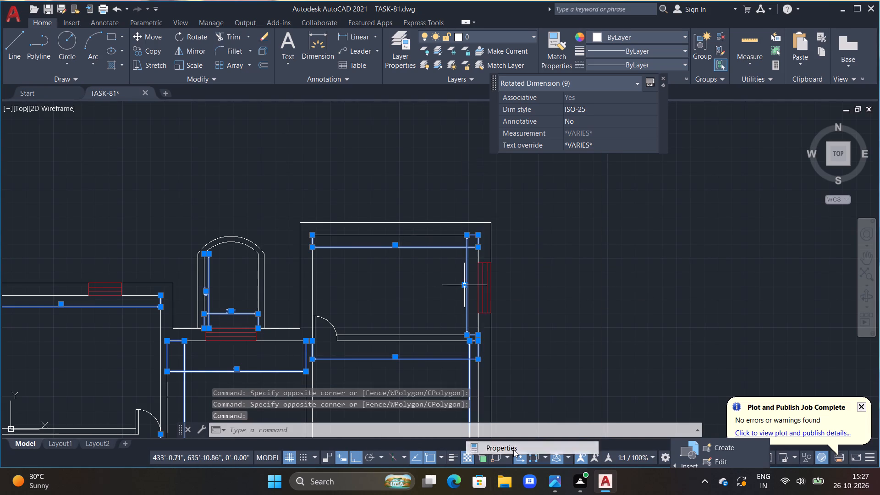
scroll(95, 187, down, 9)
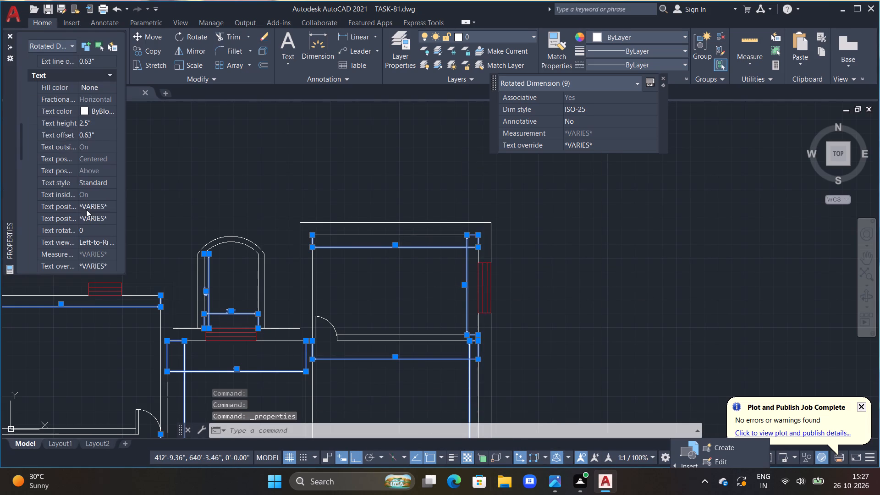
click(102, 122)
key(BackSpace)
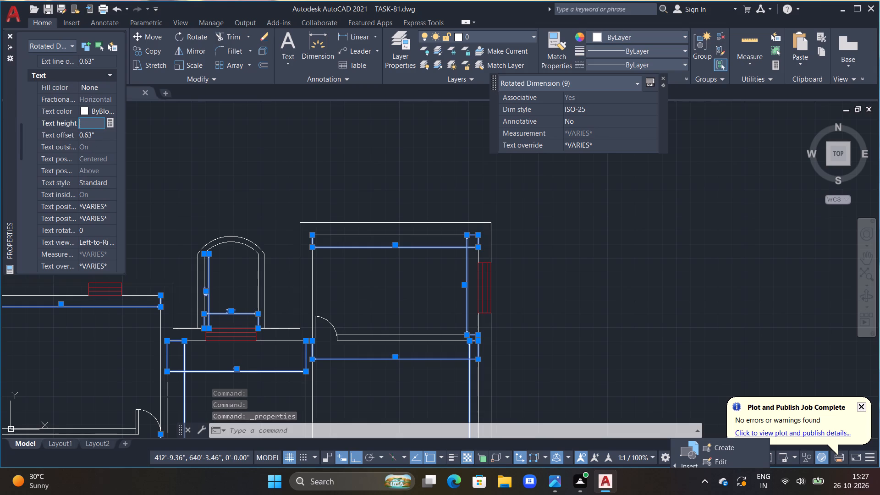
text(6")
key(Return)
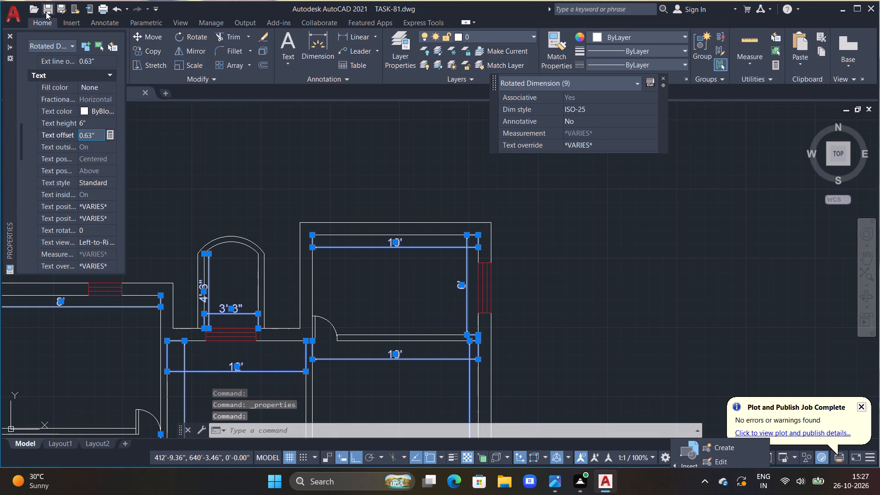
click(9, 38)
key(Escape)
Move the arched projection's vertical dimension inward, placing its line about 9" from the inner left wall line.
scroll(230, 260, down, 1)
middle_drag(234, 261, 271, 262)
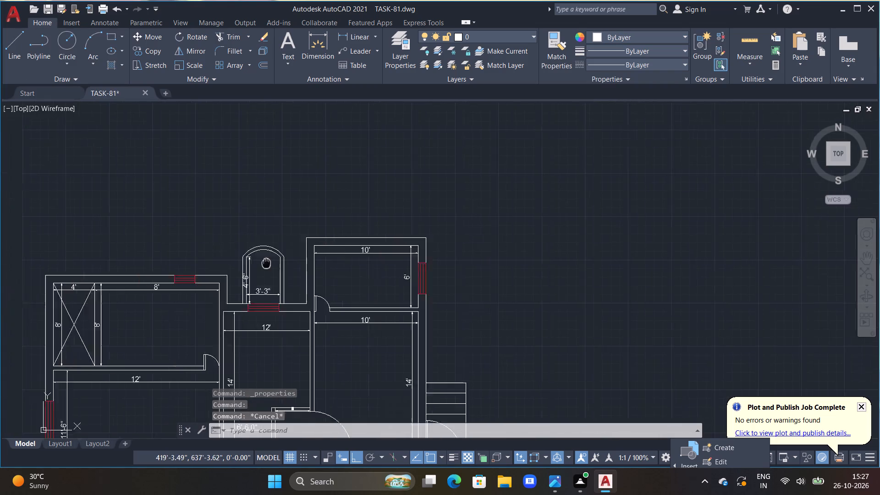
middle_drag(271, 262, 424, 240)
scroll(398, 266, up, 2)
scroll(405, 227, up, 2)
scroll(389, 130, down, 2)
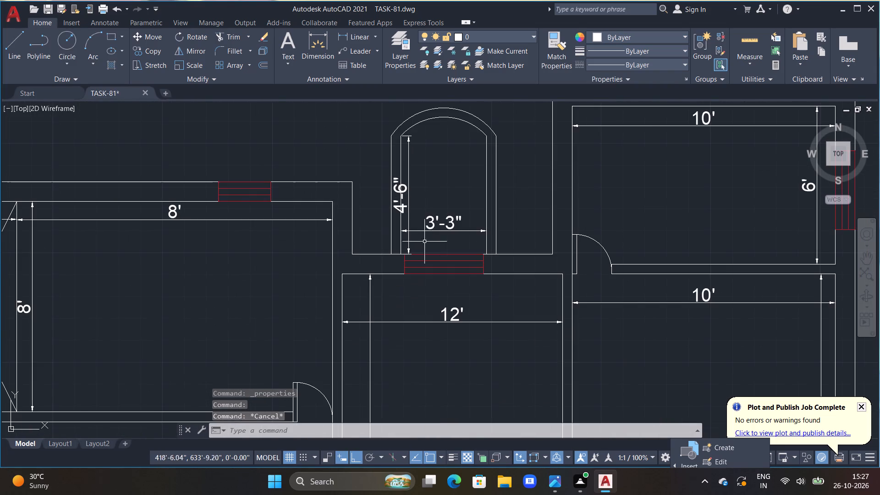
scroll(263, 259, down, 1)
scroll(405, 213, up, 2)
scroll(309, 286, up, 1)
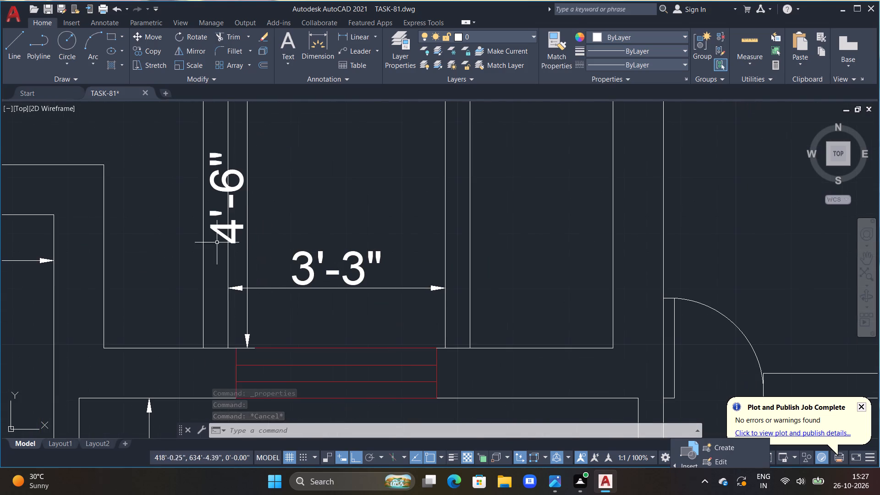
click(231, 233)
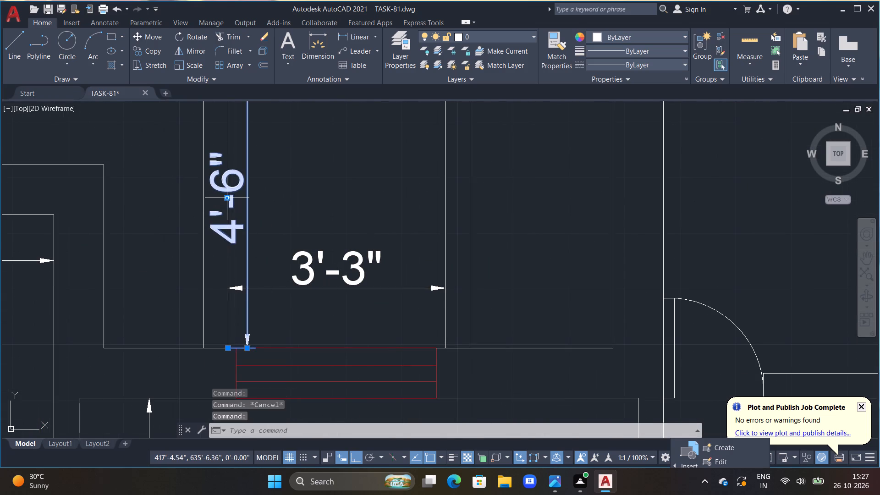
double_click(227, 198)
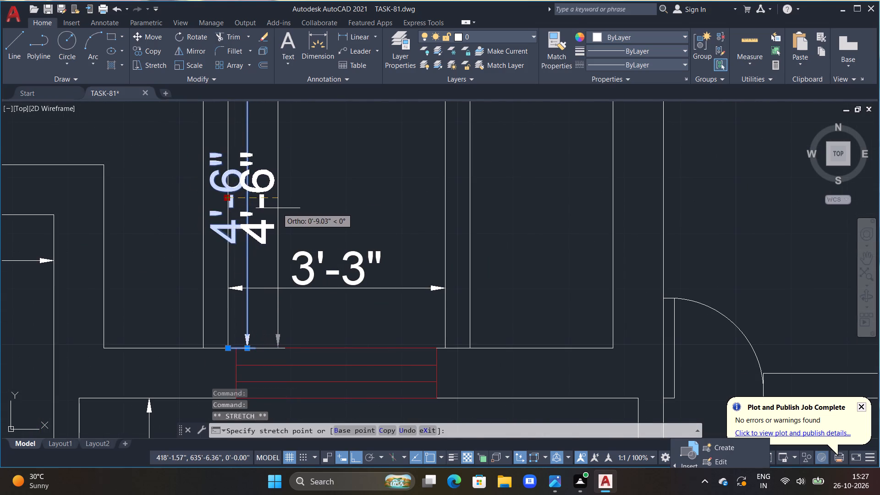
click(278, 208)
key(Escape)
key(Escape)
scroll(320, 205, down, 2)
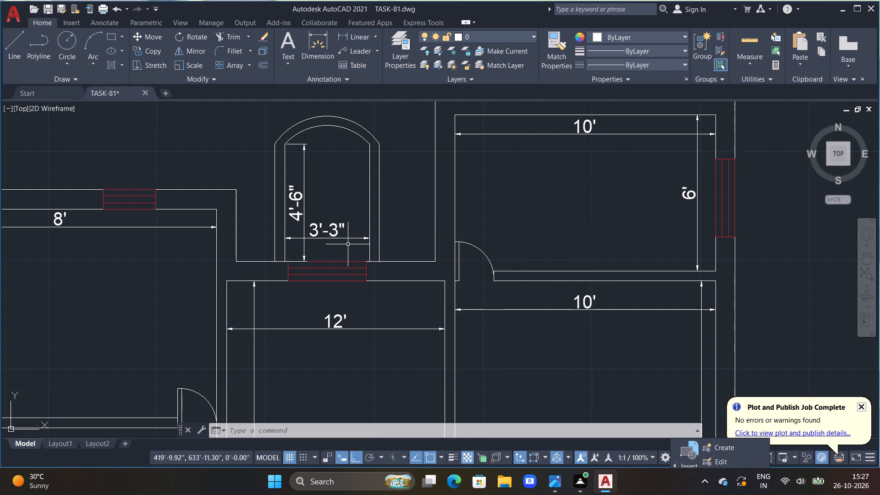
key(Escape)
Examine the dimension text in the upper and middle rooms, ending at the narrow 5' dimension beside the door.
scroll(336, 323, down, 2)
middle_drag(336, 320, 397, 232)
scroll(310, 259, up, 1)
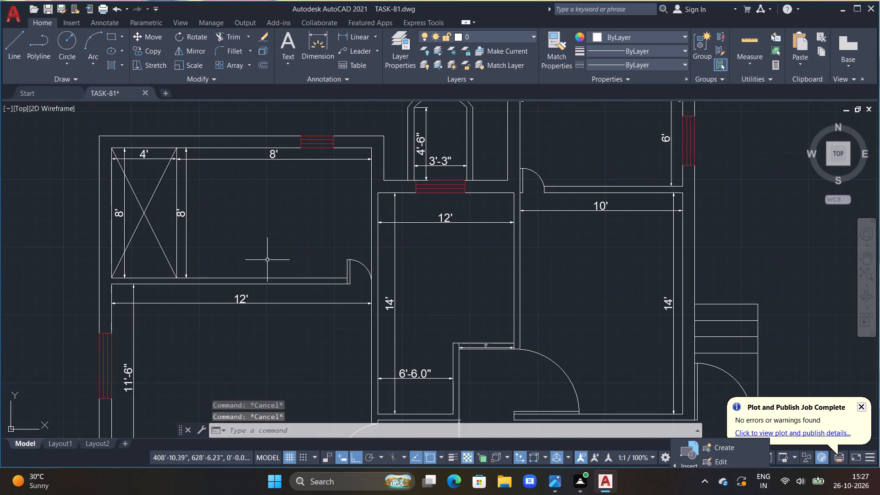
middle_drag(262, 258, 292, 234)
scroll(292, 235, up, 1)
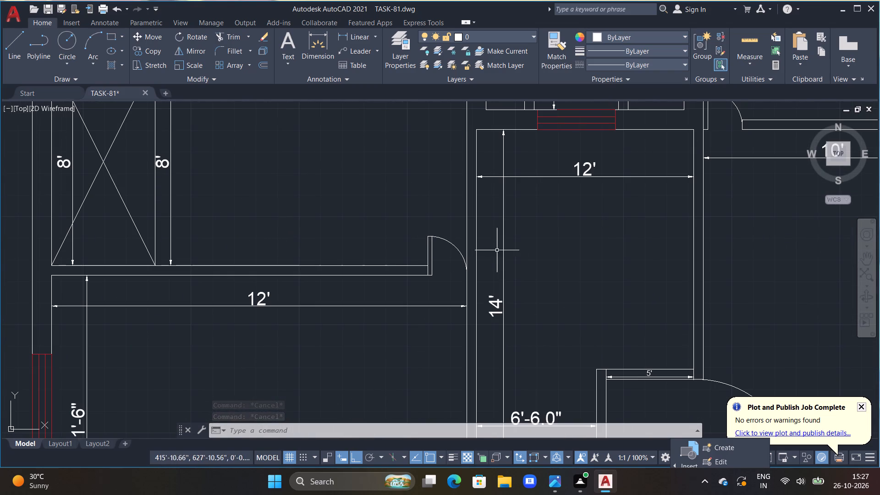
middle_drag(495, 227, 477, 183)
middle_drag(656, 355, 595, 270)
scroll(599, 286, up, 1)
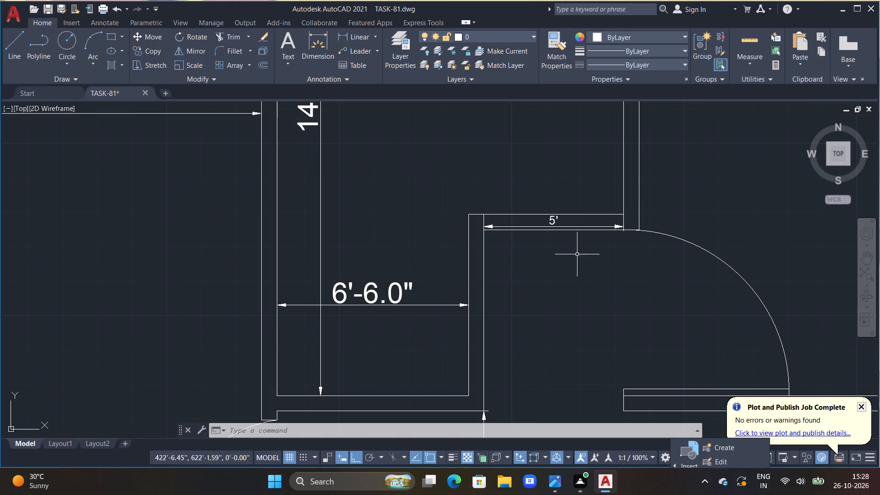
Set the text height of the narrow 5' dimension beside the door to 6" in its properties, then clear the selection.
click(549, 220)
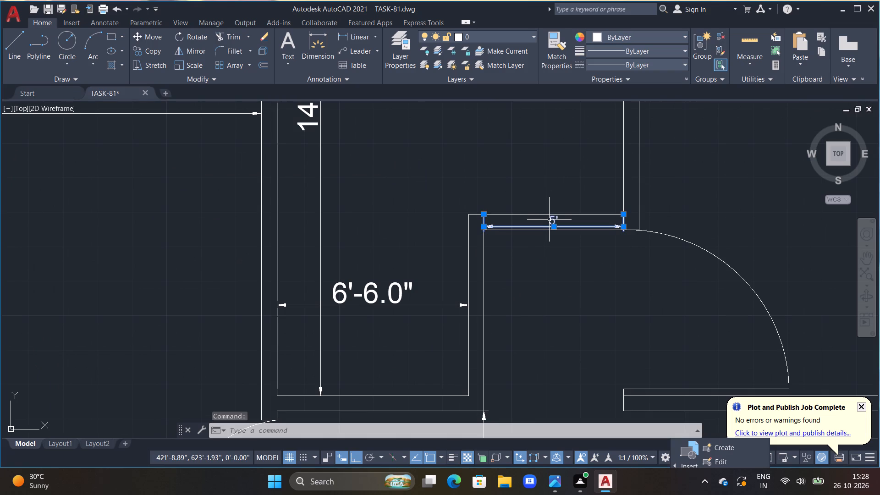
right_click(549, 220)
click(590, 449)
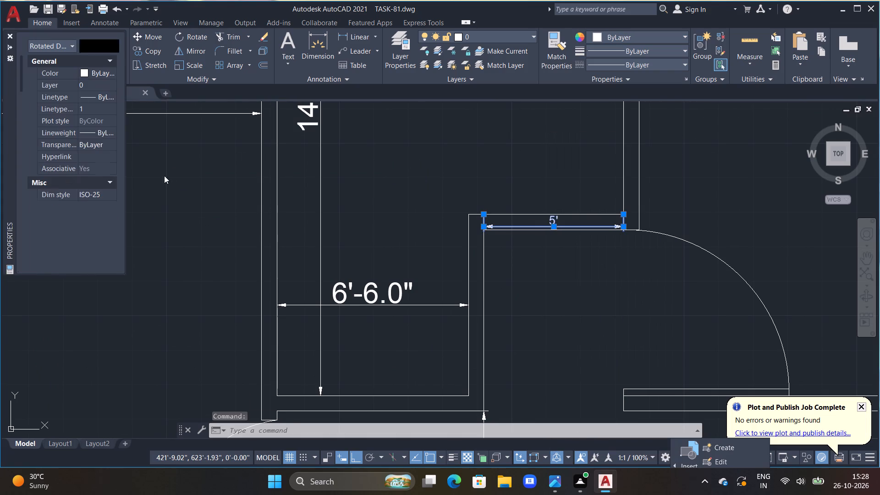
scroll(82, 199, down, 6)
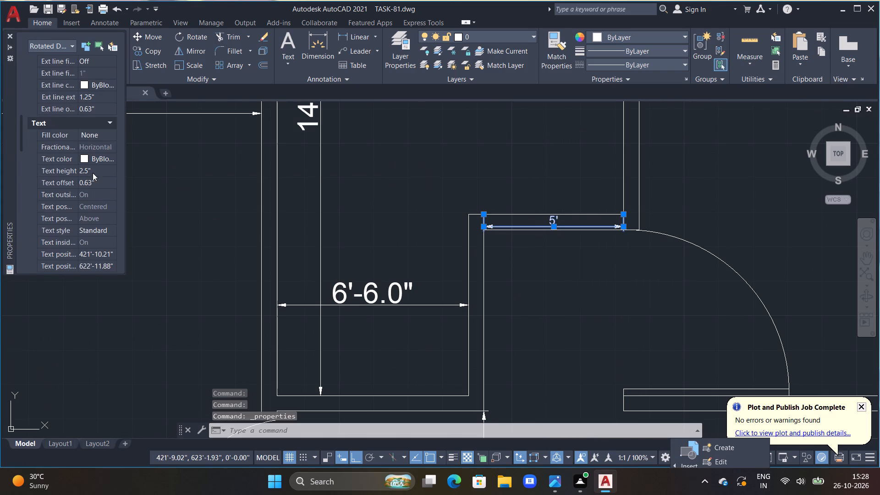
click(95, 170)
text(6")
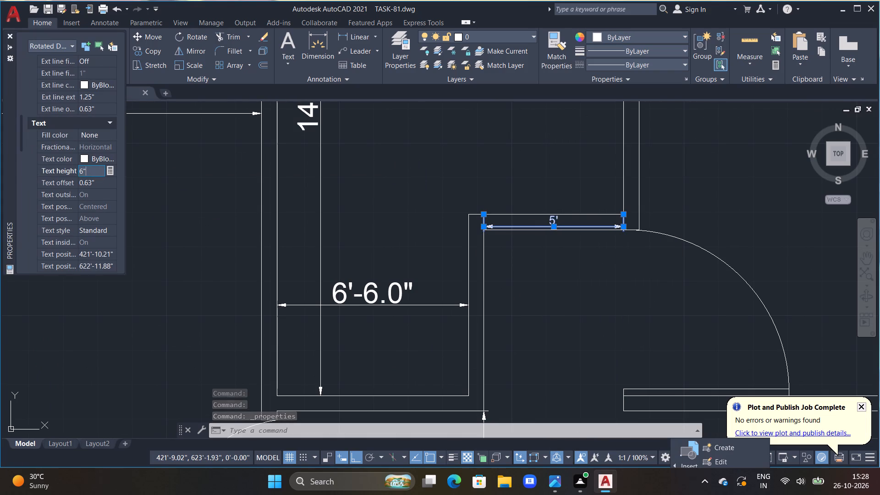
key(Return)
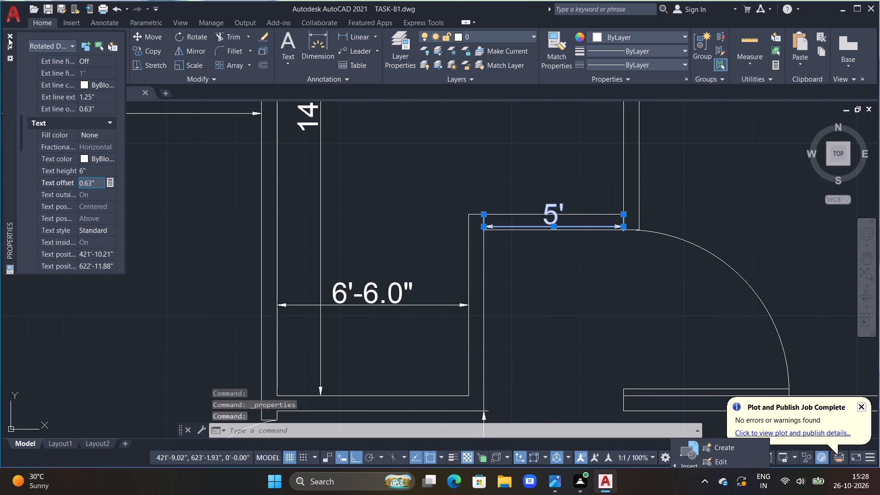
double_click(9, 35)
key(Escape)
key(Escape)
key(Escape)
Move the 5' dimension line out of the wall thickness, placing it just above the upper wall line.
click(552, 225)
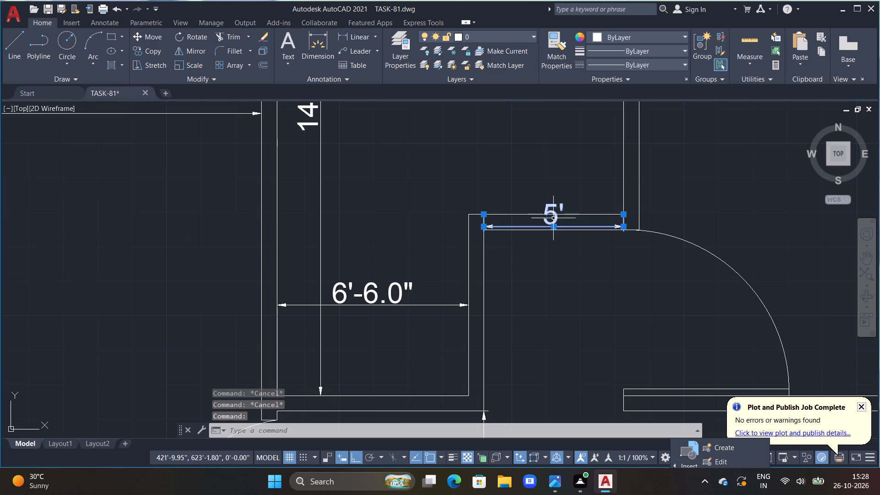
click(557, 227)
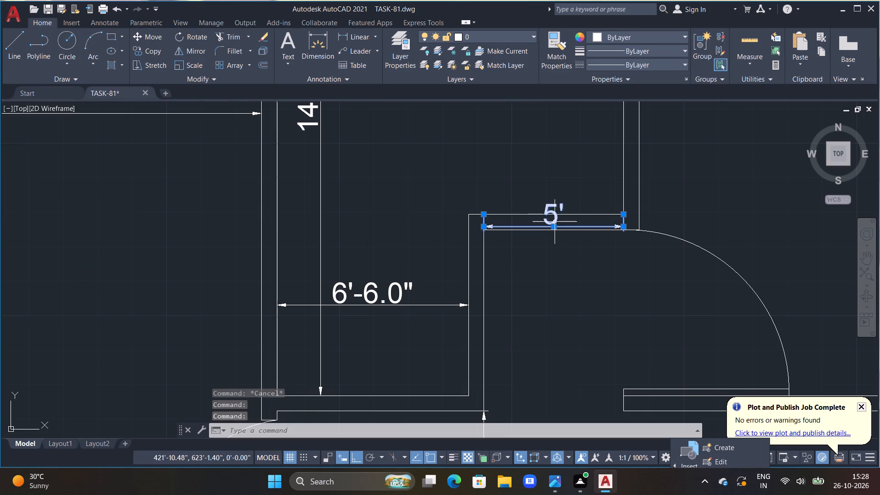
drag(554, 226, 553, 208)
click(552, 202)
key(Escape)
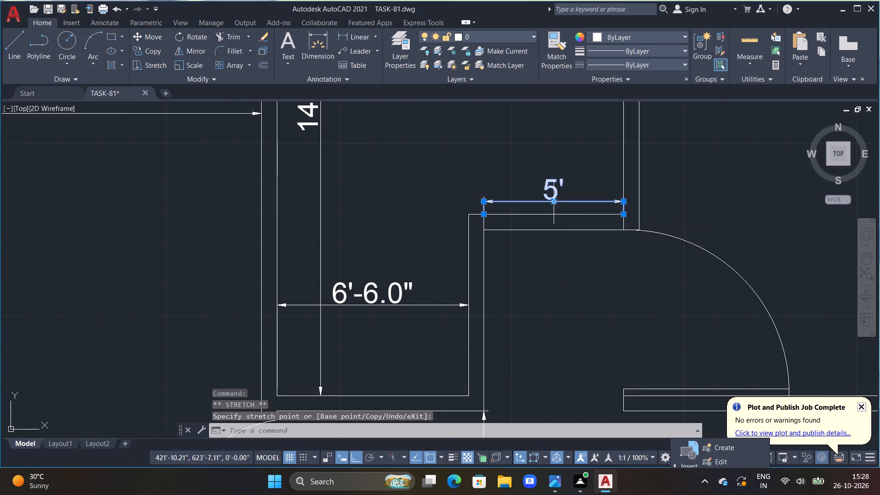
key(Escape)
key(Escape)
Examine the whole floor plan, checking the readability and placement of the dimension text in all rooms.
scroll(556, 269, down, 3)
middle_drag(561, 276, 554, 166)
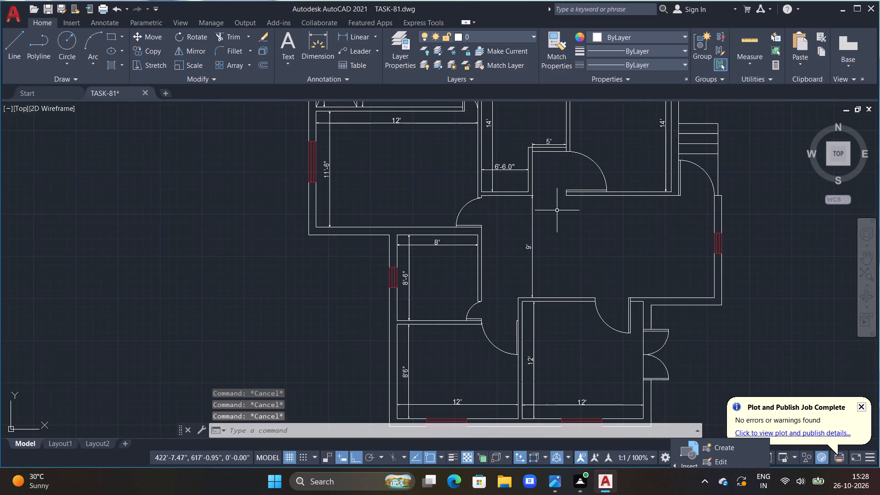
middle_drag(607, 191, 551, 230)
scroll(578, 242, down, 1)
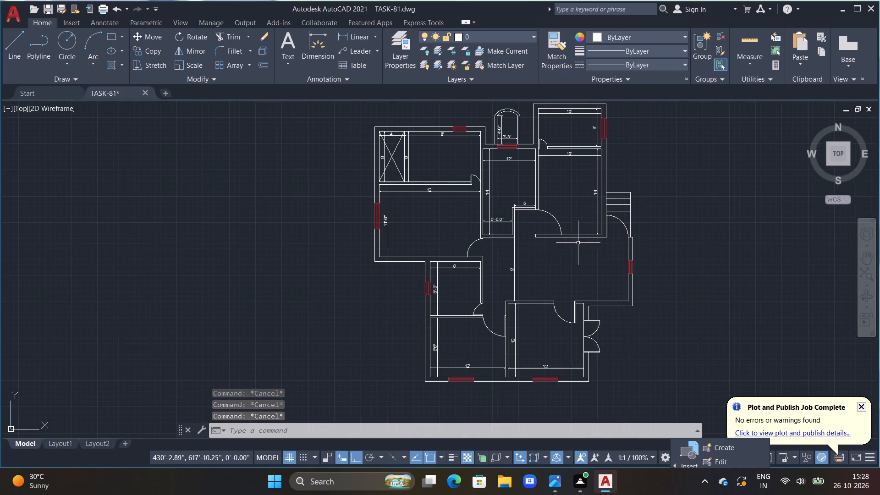
middle_drag(547, 343, 571, 309)
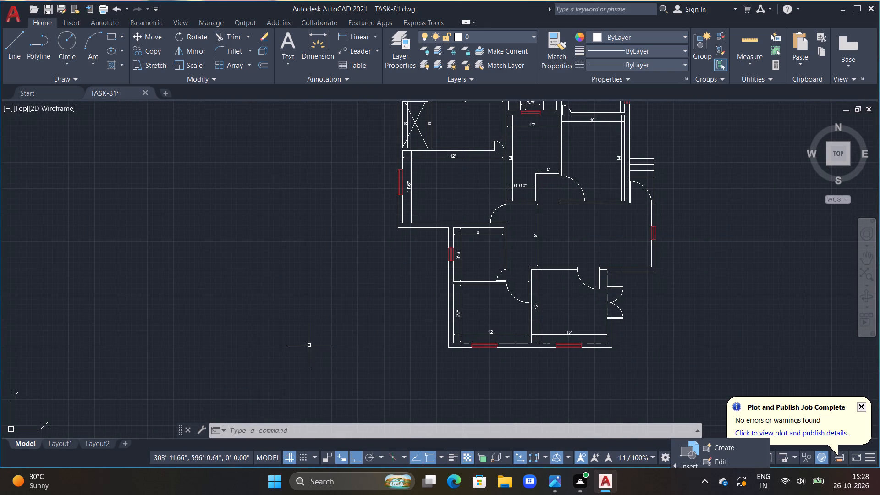
middle_drag(645, 203, 646, 298)
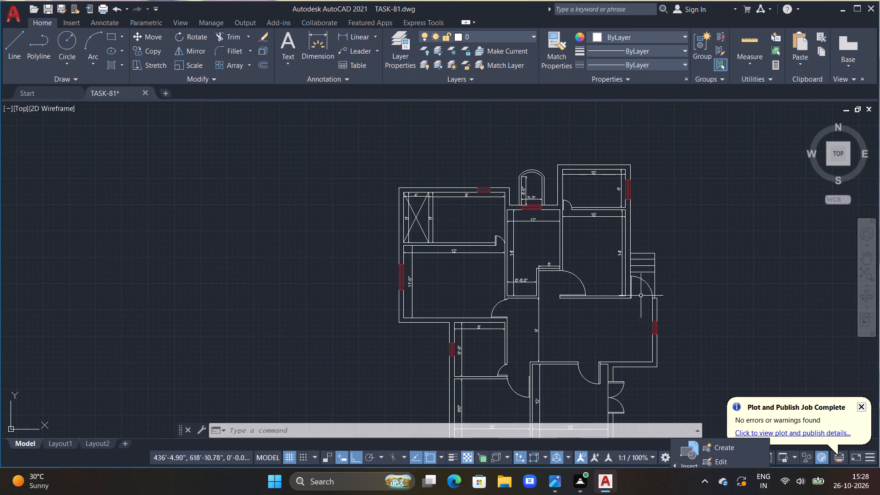
scroll(613, 238, up, 1)
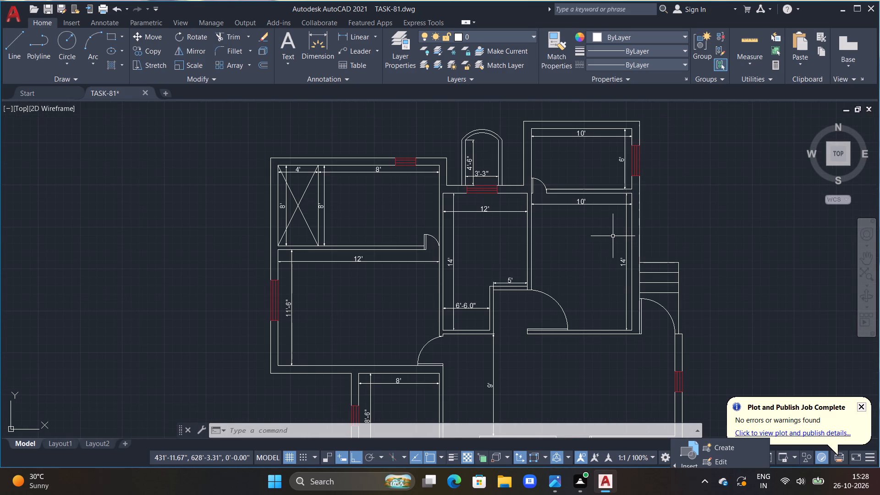
scroll(624, 244, down, 1)
scroll(624, 244, up, 1)
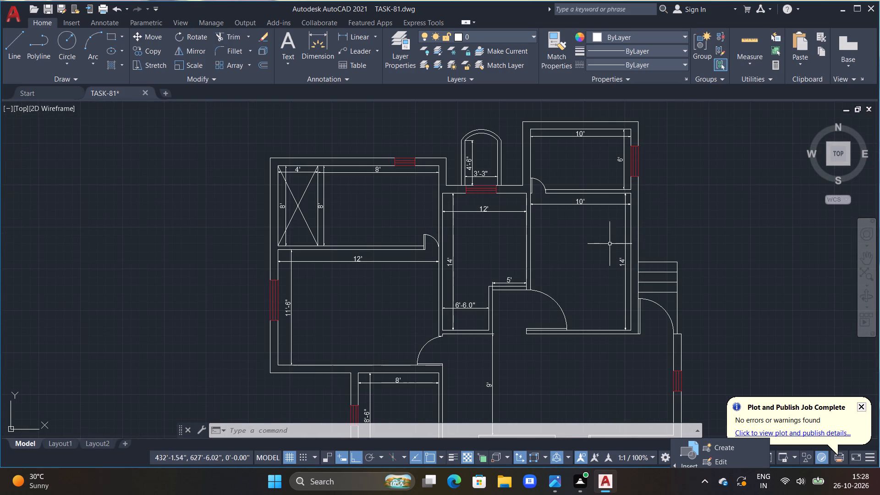
Insert the DesignCenter kitchen blocks Sink-double - 36 in top and single sink side by side in the empty area left of the plan.
key(ctrl+2)
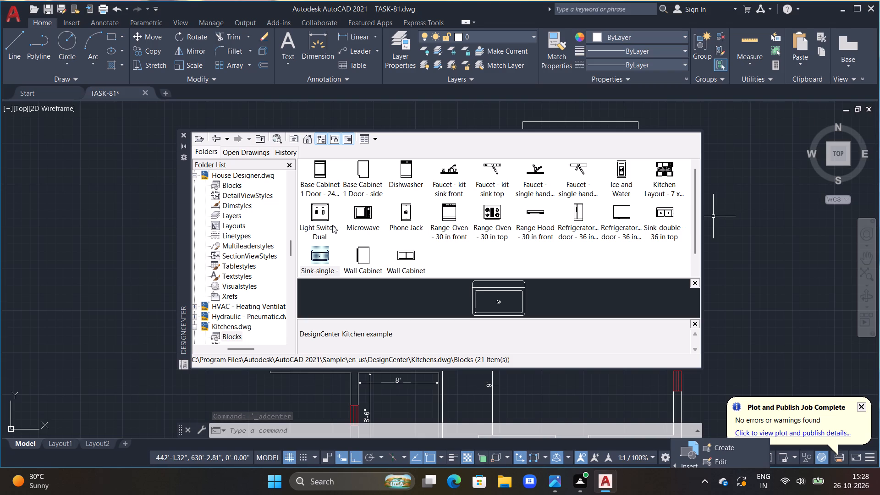
double_click(664, 215)
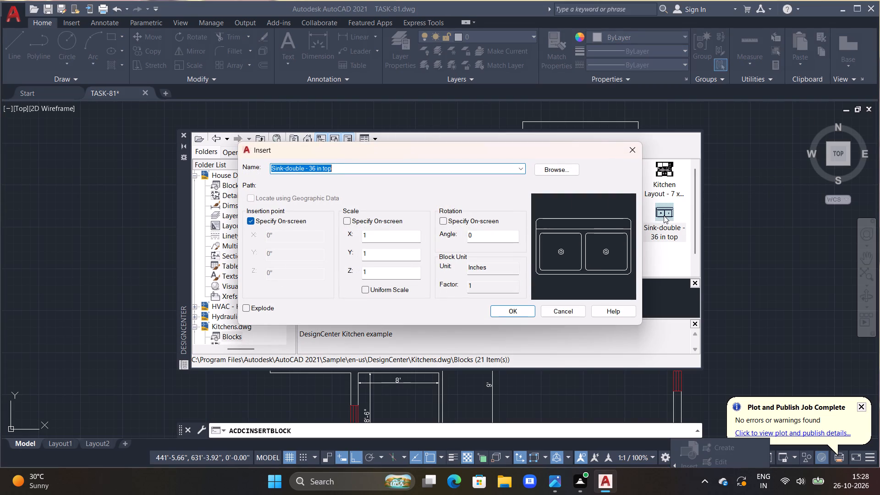
click(504, 312)
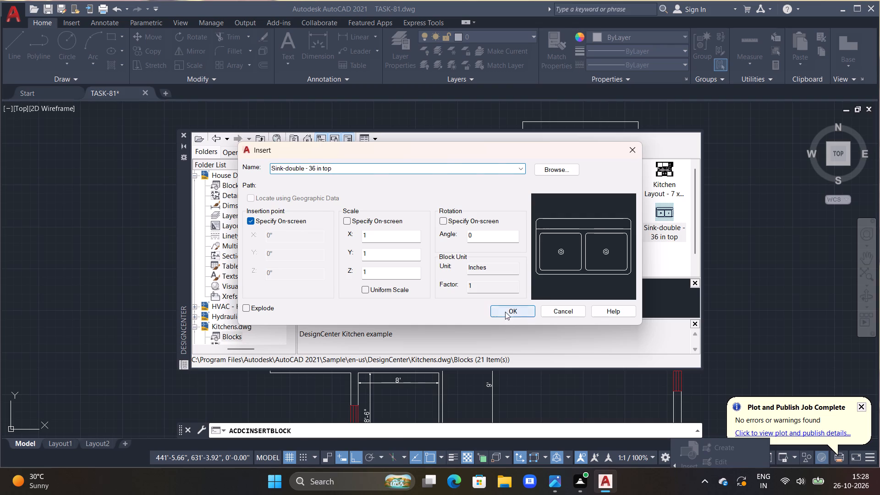
click(104, 173)
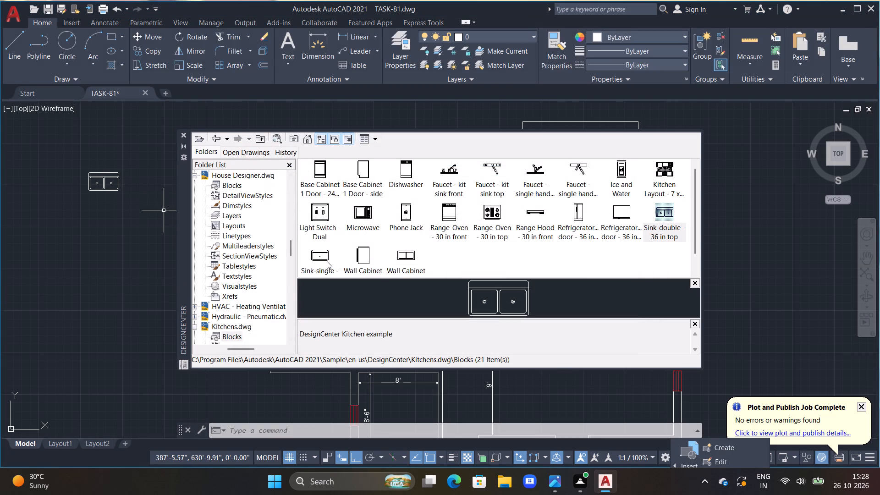
double_click(327, 261)
click(504, 315)
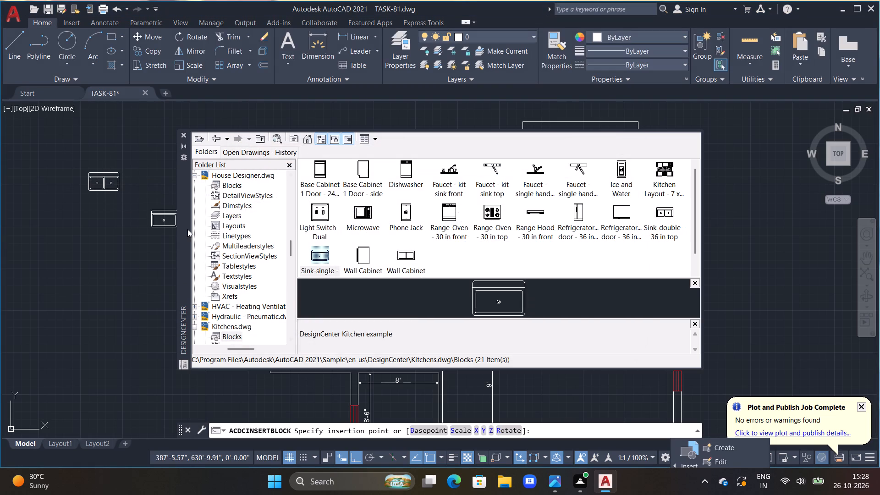
double_click(142, 174)
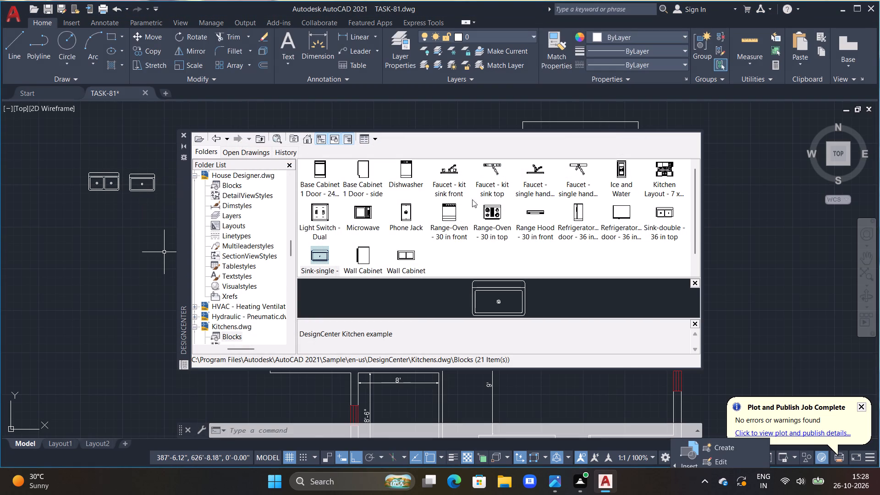
Insert the Microwave kitchen block at scale 1 in the empty area just below the two sinks.
double_click(363, 213)
click(512, 317)
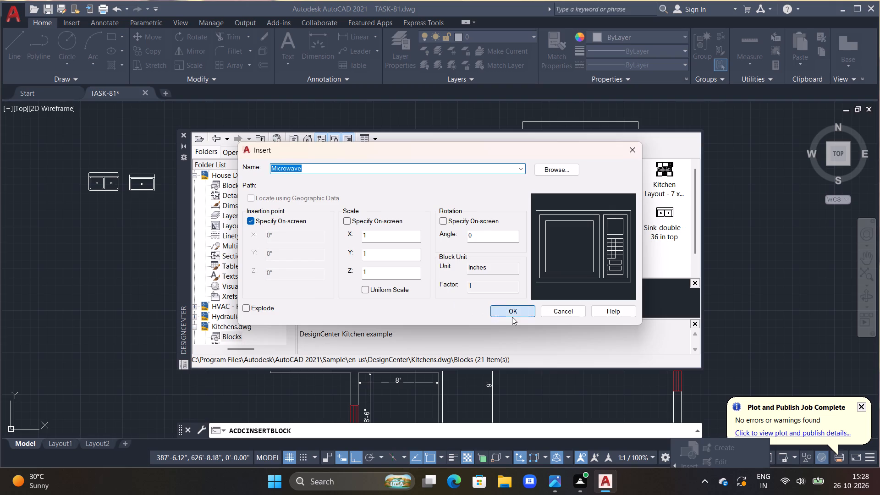
drag(114, 219, 112, 223)
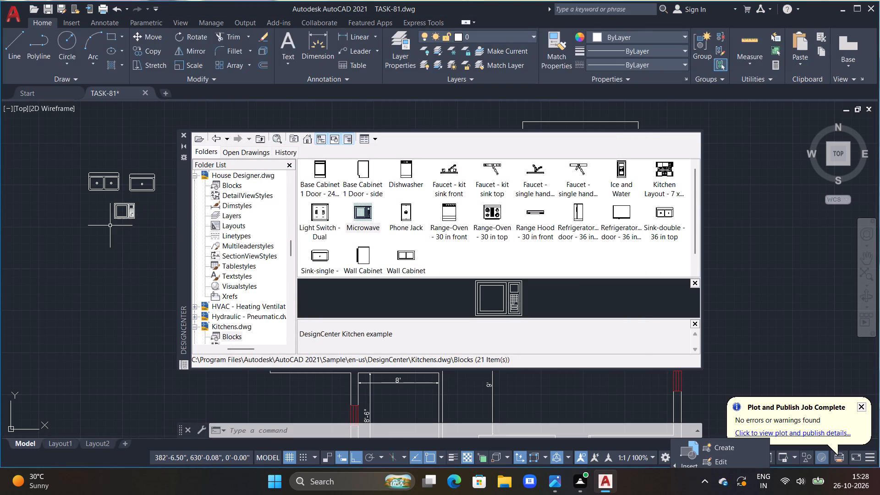
Insert the Toilet - top block from House Designer.dwg below the microwave and sinks, left of the plan.
click(236, 189)
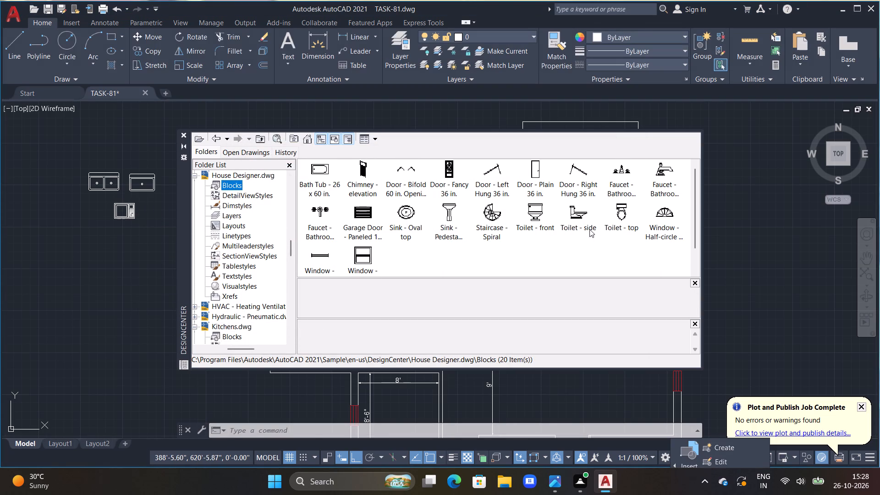
triple_click(610, 219)
double_click(611, 219)
click(522, 310)
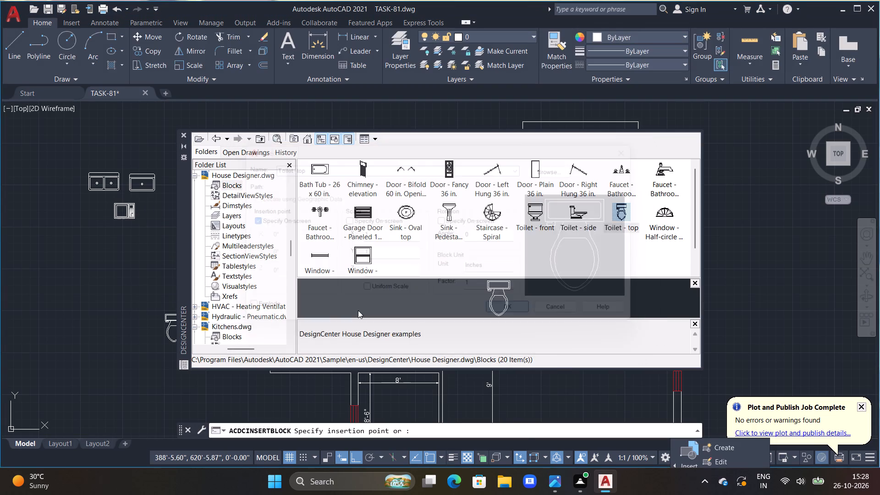
click(87, 239)
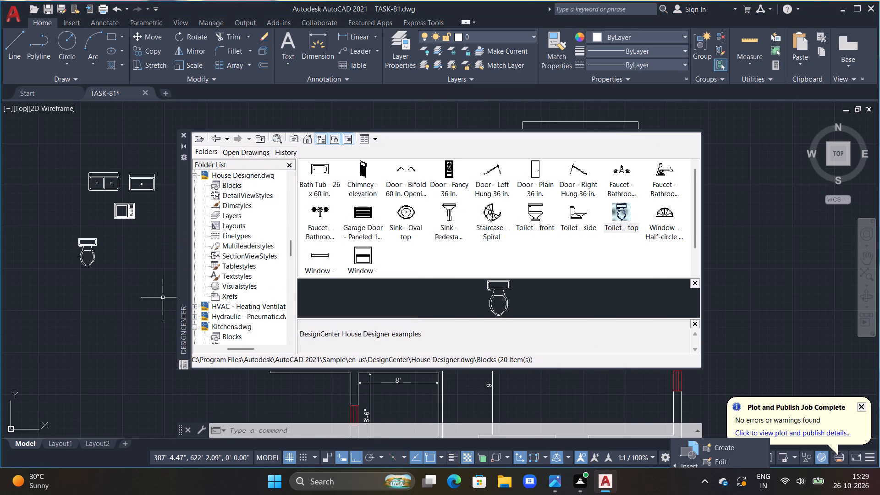
Insert the Bath Tub - 26 x 60 in. block beside the toilet, aligned with the top of its tank.
double_click(332, 174)
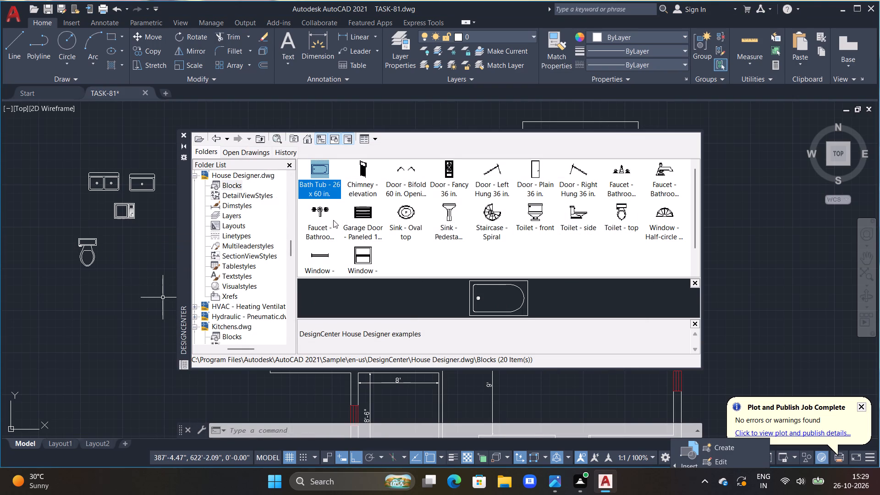
double_click(326, 169)
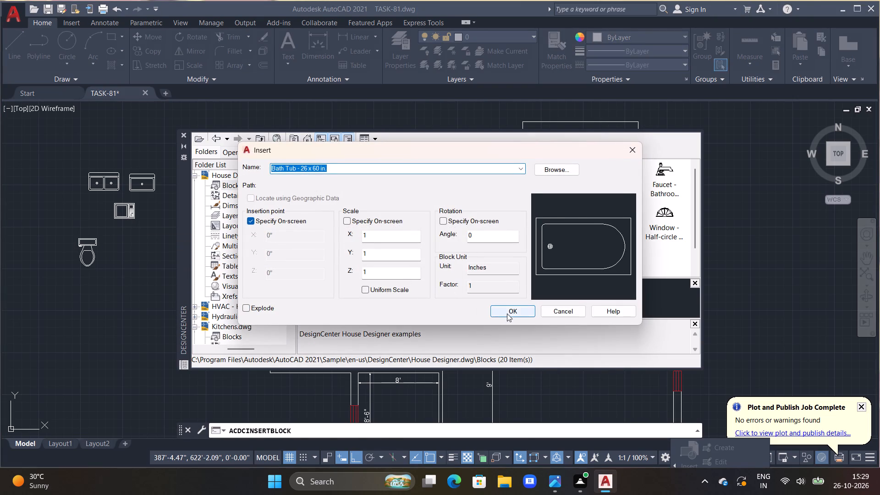
click(507, 313)
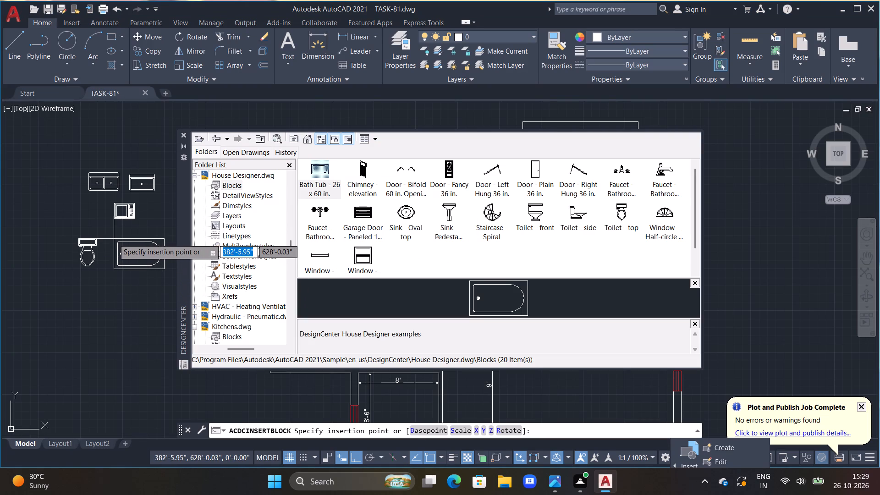
click(114, 239)
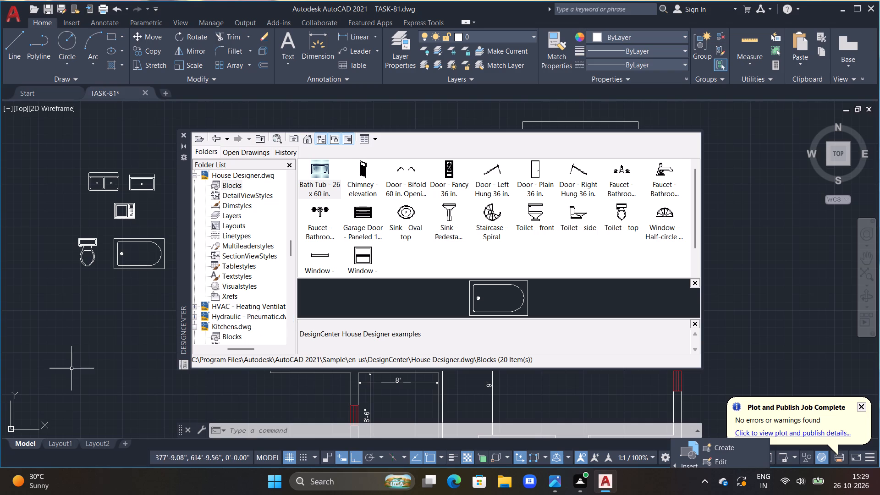
Insert the Dining Set - 36 x 72 in. block from Home - Space Planner.dwg below the toilet and bath tub.
scroll(258, 234, up, 4)
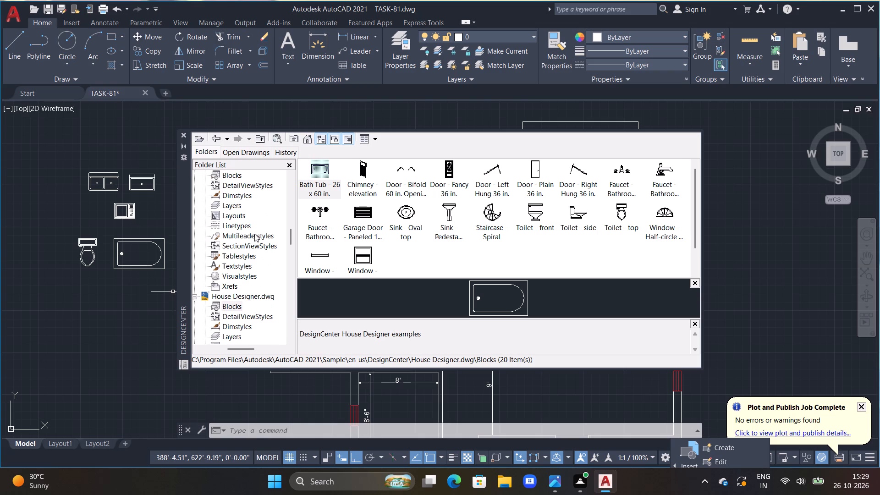
scroll(248, 231, up, 1)
click(239, 208)
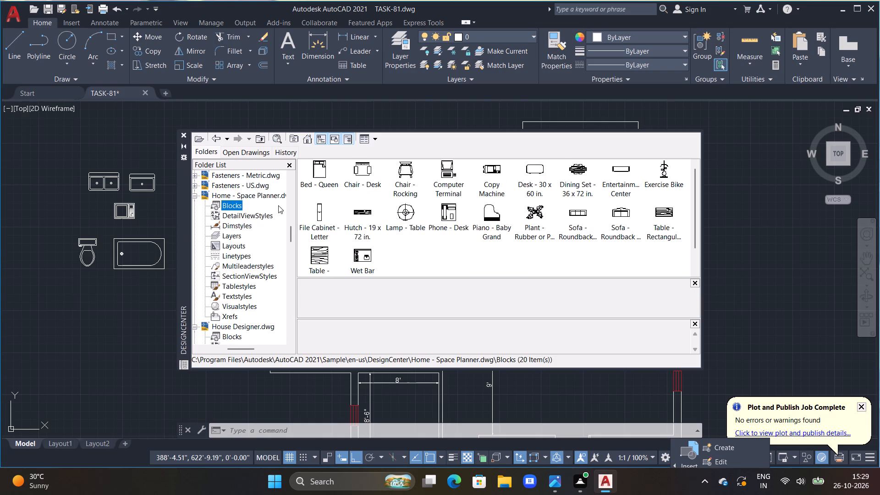
double_click(579, 167)
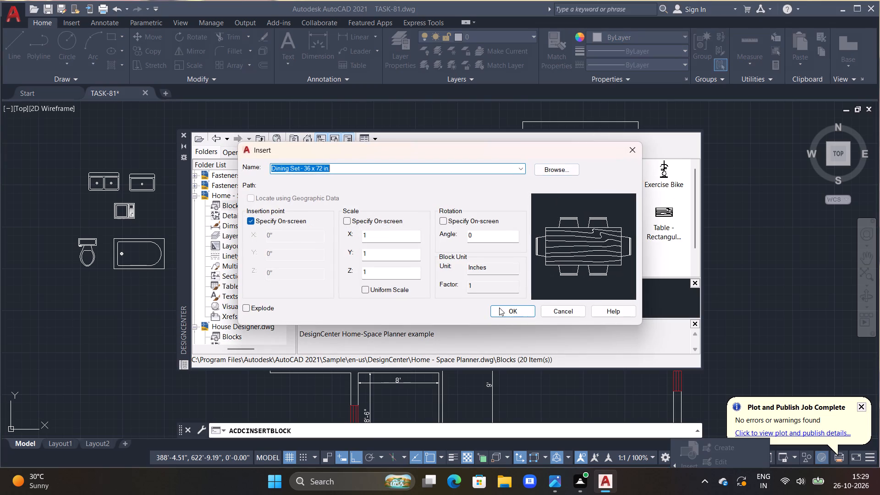
click(508, 315)
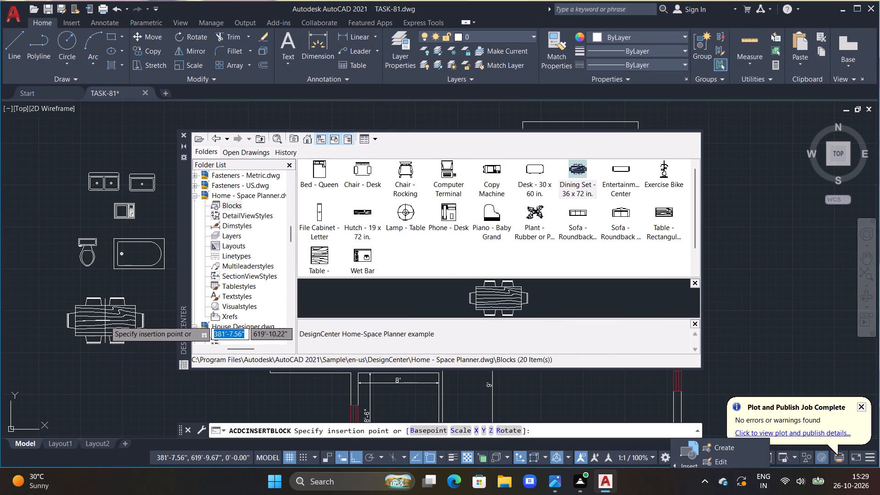
click(104, 319)
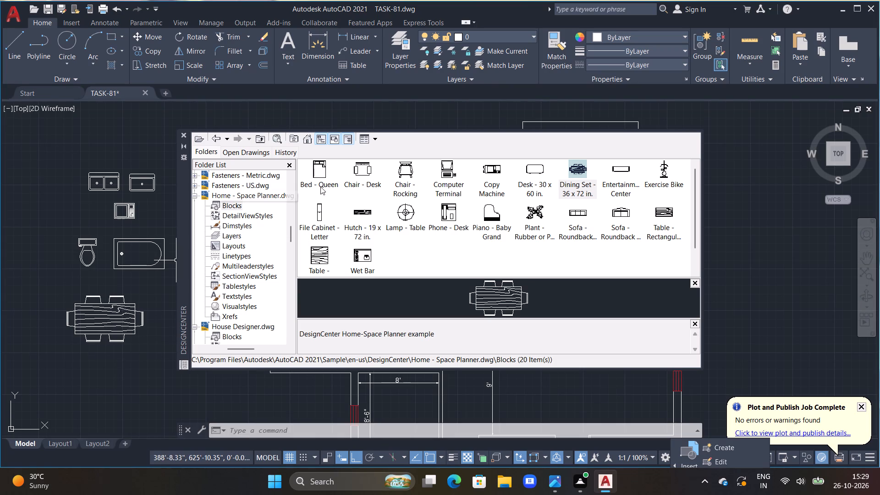
Insert the Bed - Queen block at scale 1 in the empty area right of the floor plan.
double_click(325, 172)
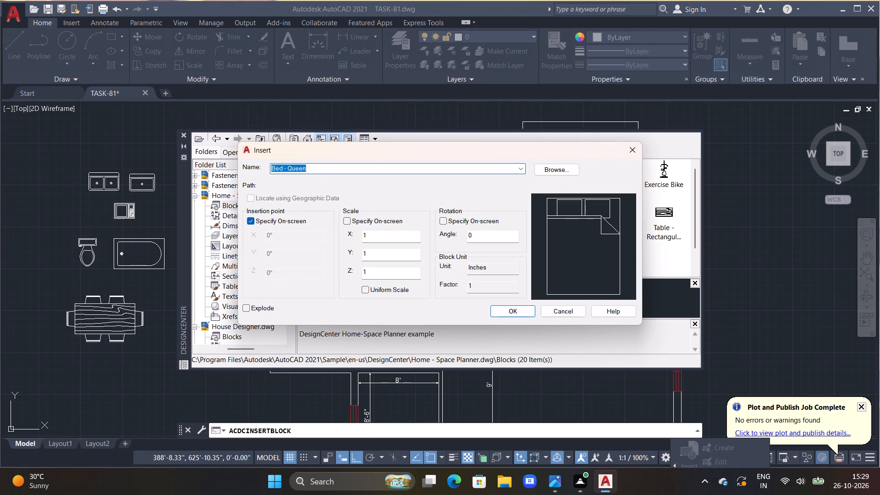
click(527, 312)
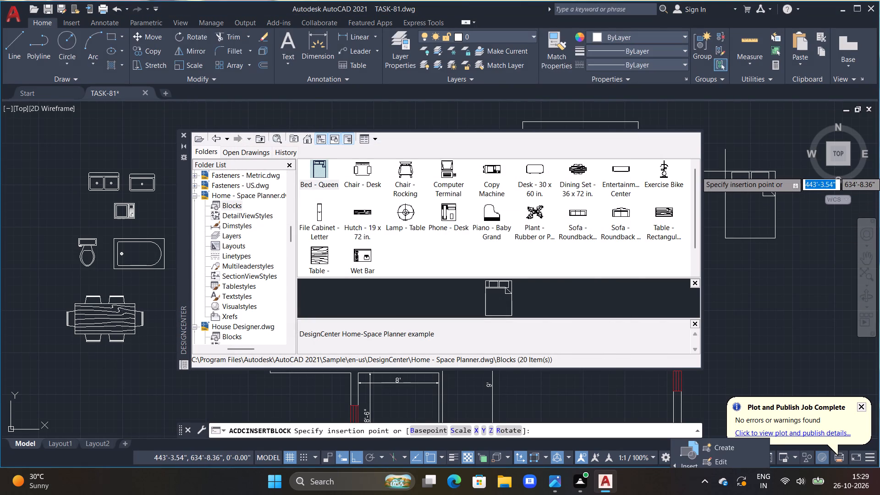
click(725, 171)
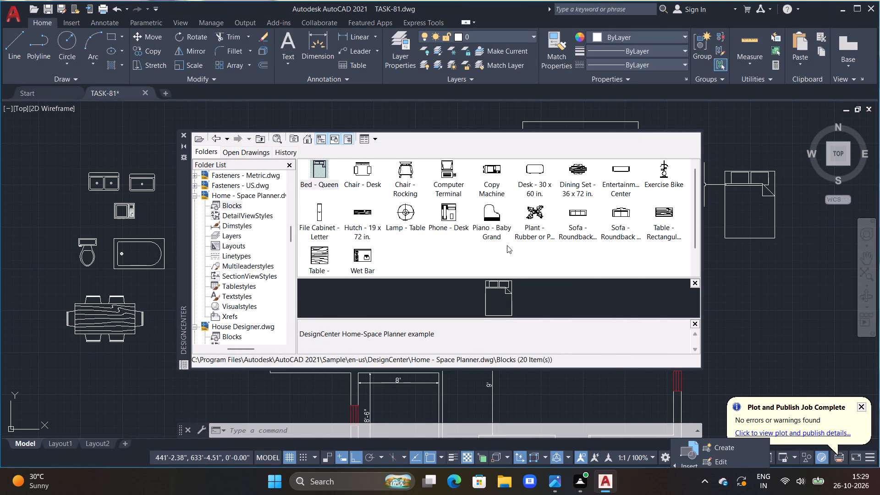
Insert the three-seat Sofa - Roundback 7 ft block at scale 1 below the queen bed.
triple_click(588, 211)
click(513, 308)
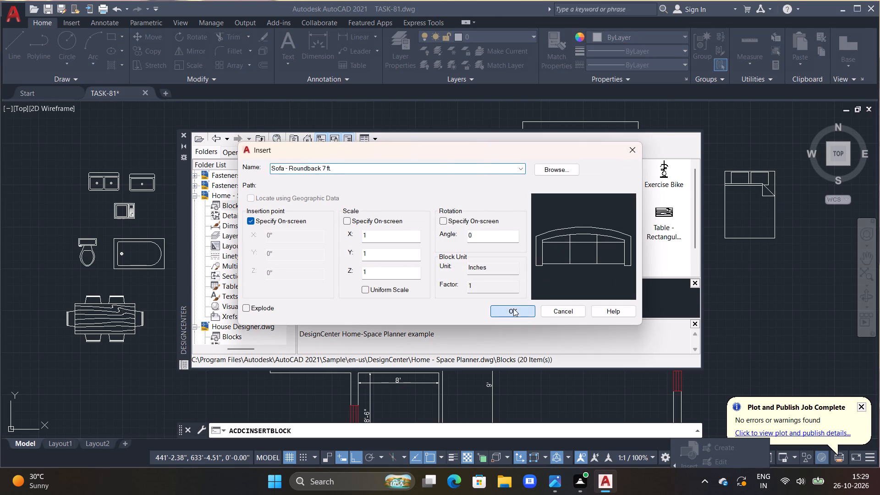
click(767, 264)
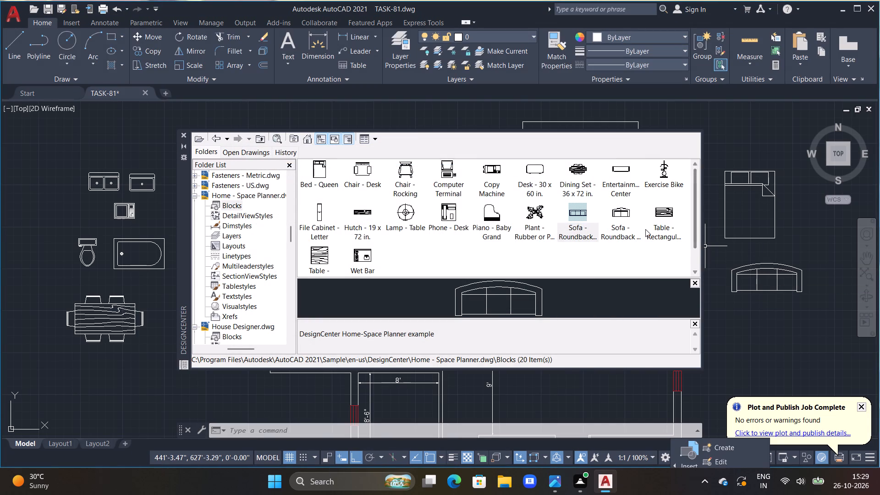
Insert the smaller two-seat Sofa - Roundback block below the first sofa and close DesignCenter.
triple_click(616, 209)
click(491, 313)
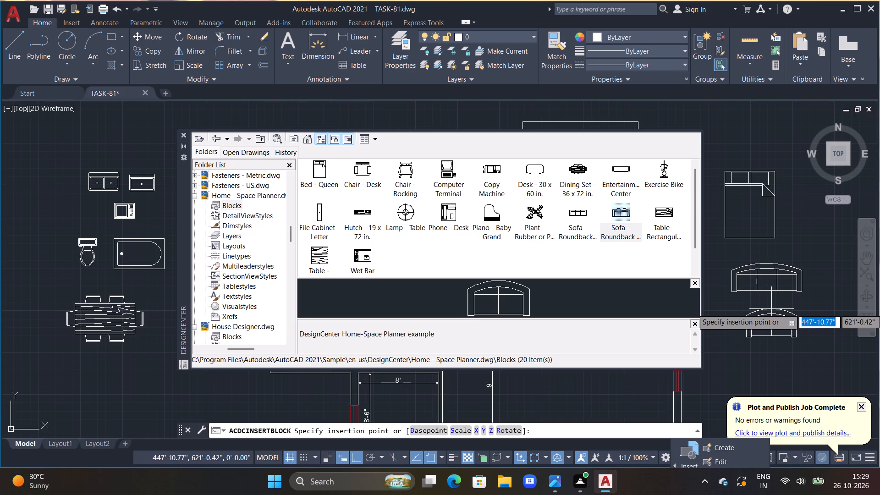
click(771, 309)
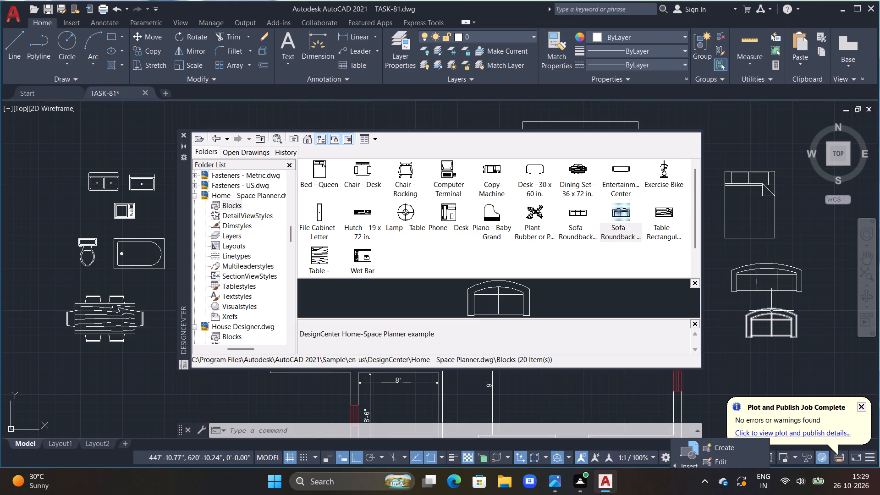
click(183, 134)
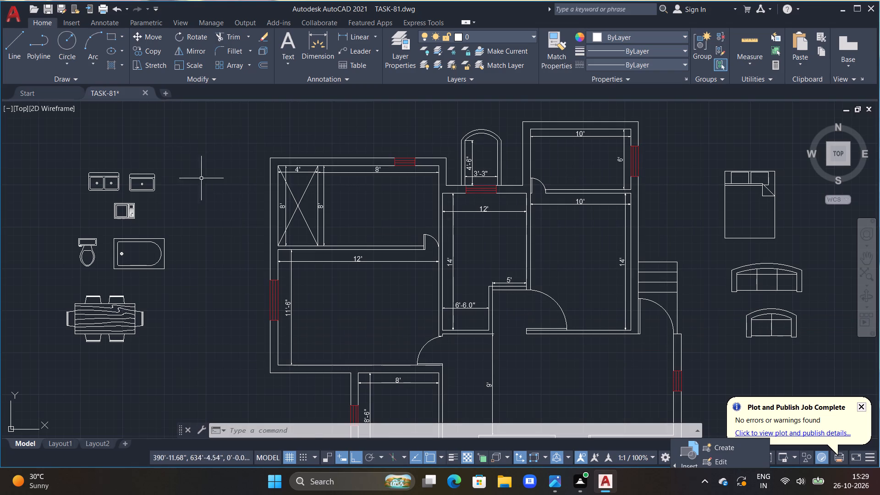
Move the dining set, with Ortho off, into the central 14' long room, just below its 12' dimension.
scroll(301, 266, down, 1)
middle_drag(302, 255, 300, 242)
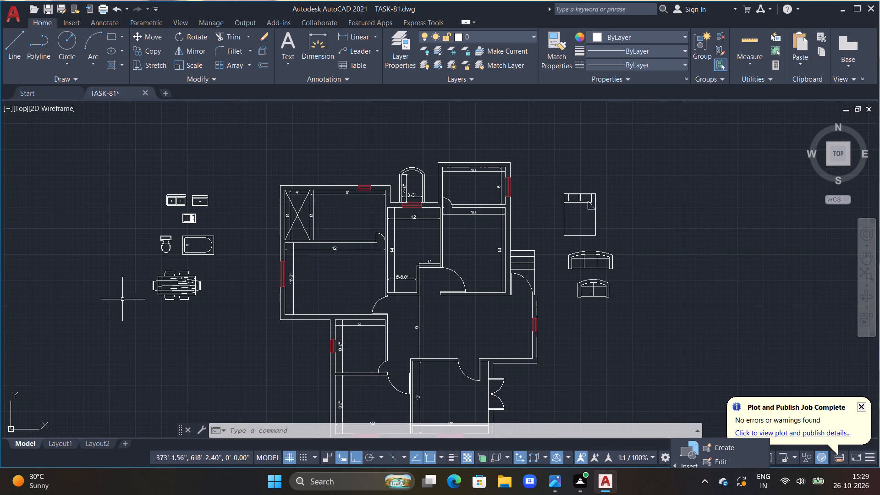
click(175, 292)
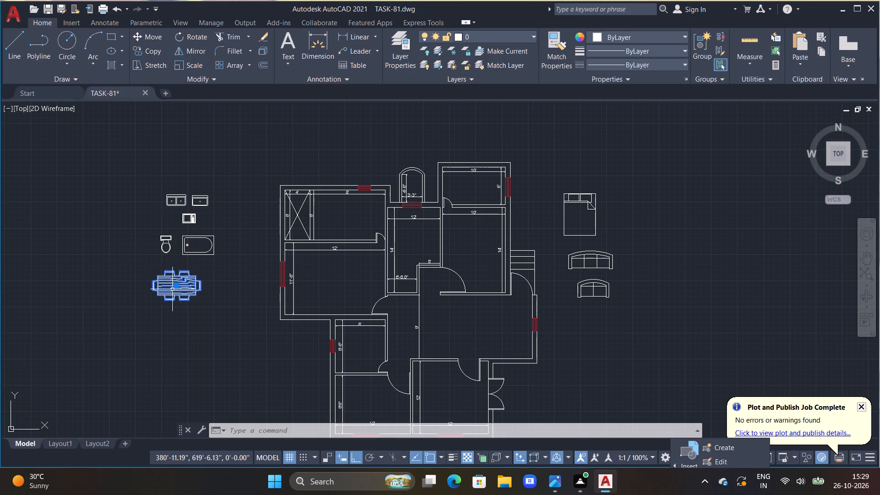
text(M)
key(space)
drag(172, 292, 185, 293)
scroll(396, 247, up, 1)
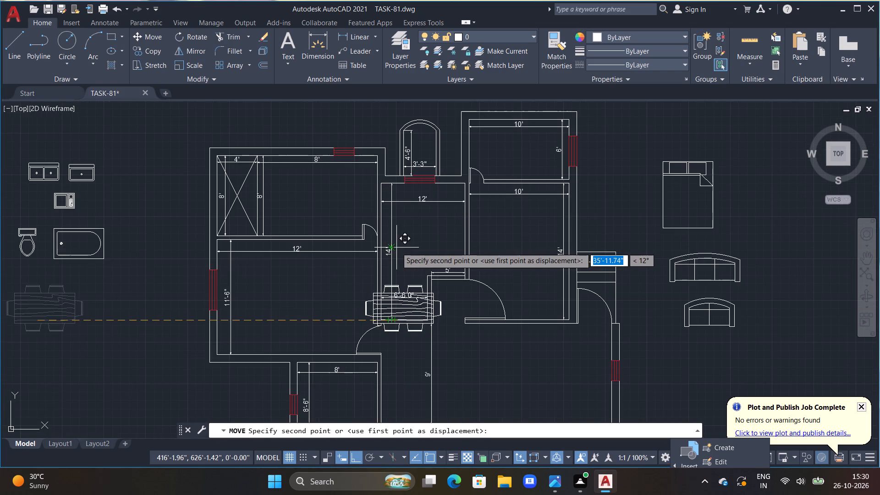
scroll(396, 247, up, 1)
key(F8)
middle_drag(435, 276, 444, 307)
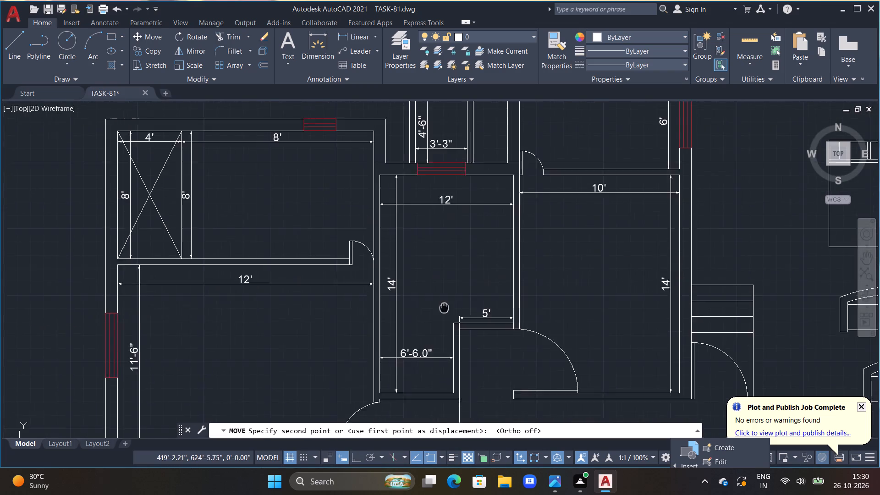
scroll(443, 306, up, 1)
middle_drag(444, 307, 444, 306)
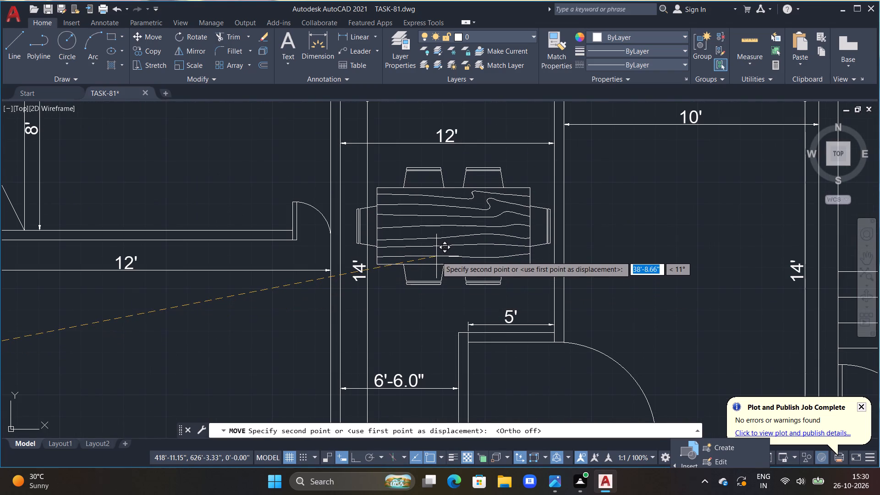
click(436, 256)
Copy the bath tub into the upper-left bathroom, against its lower wall beside the crossed 4' by 8' area.
scroll(434, 266, down, 3)
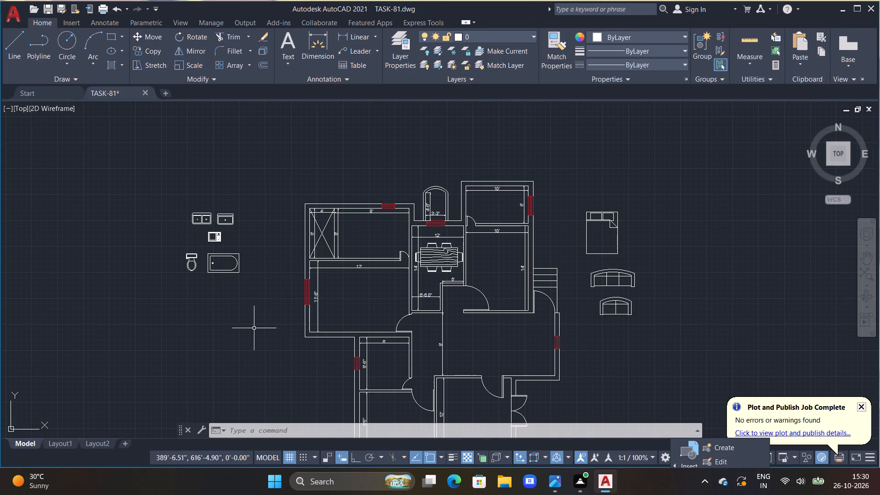
click(237, 275)
click(235, 269)
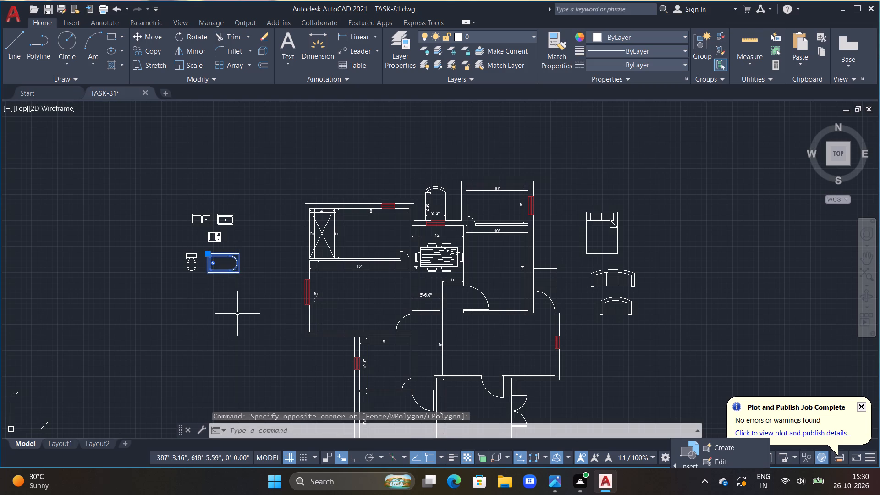
key(c)
text(O)
key(space)
click(237, 313)
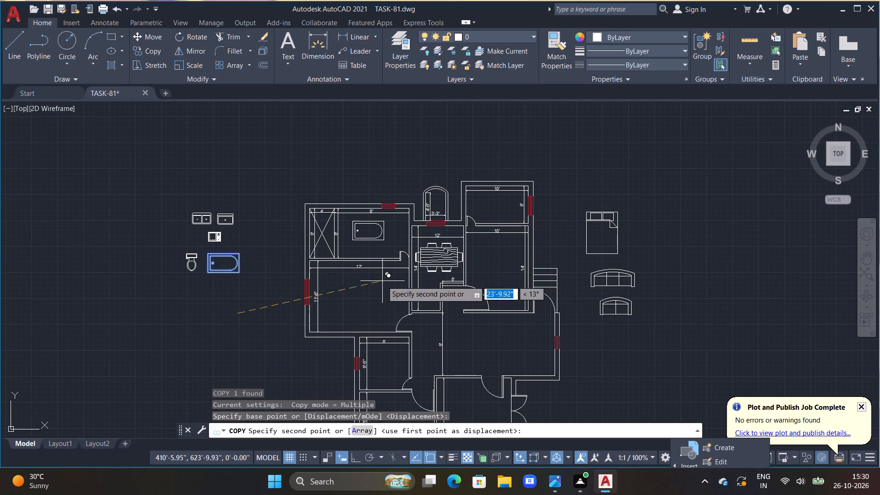
scroll(372, 294, up, 1)
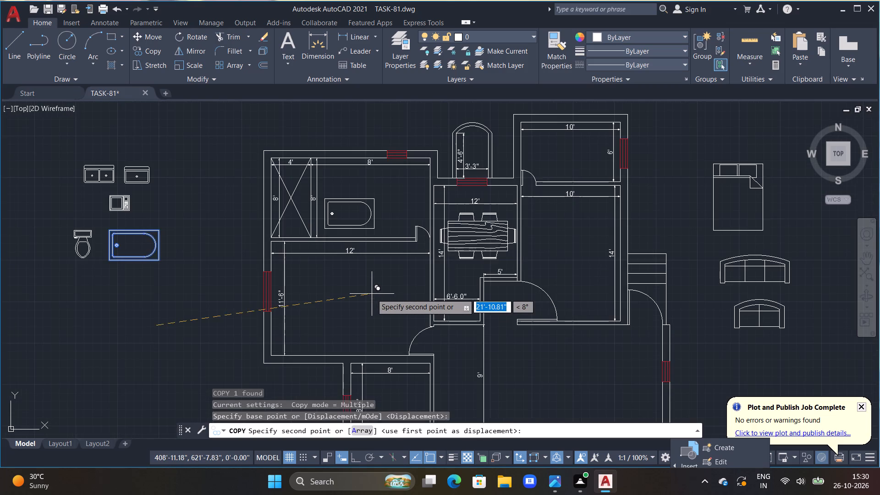
scroll(372, 294, up, 1)
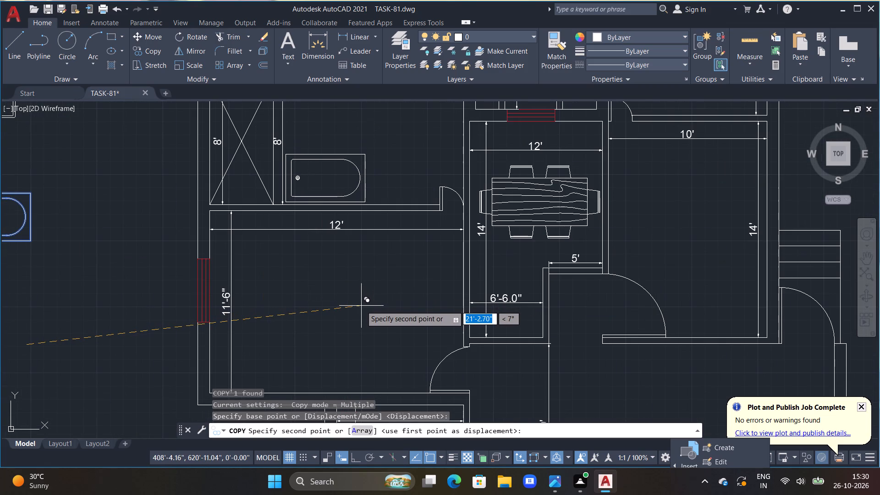
click(361, 306)
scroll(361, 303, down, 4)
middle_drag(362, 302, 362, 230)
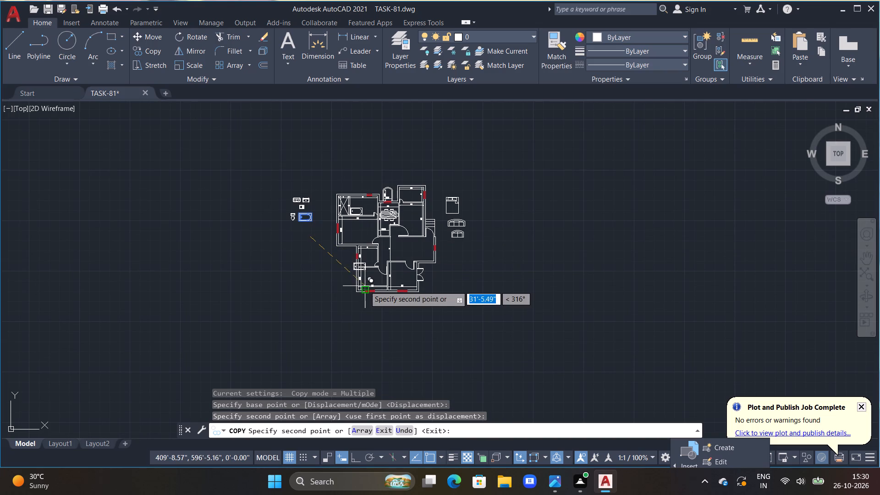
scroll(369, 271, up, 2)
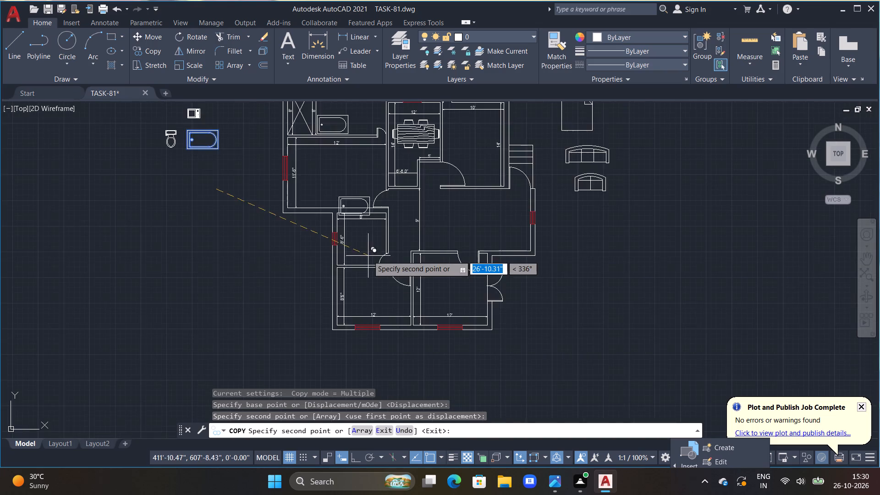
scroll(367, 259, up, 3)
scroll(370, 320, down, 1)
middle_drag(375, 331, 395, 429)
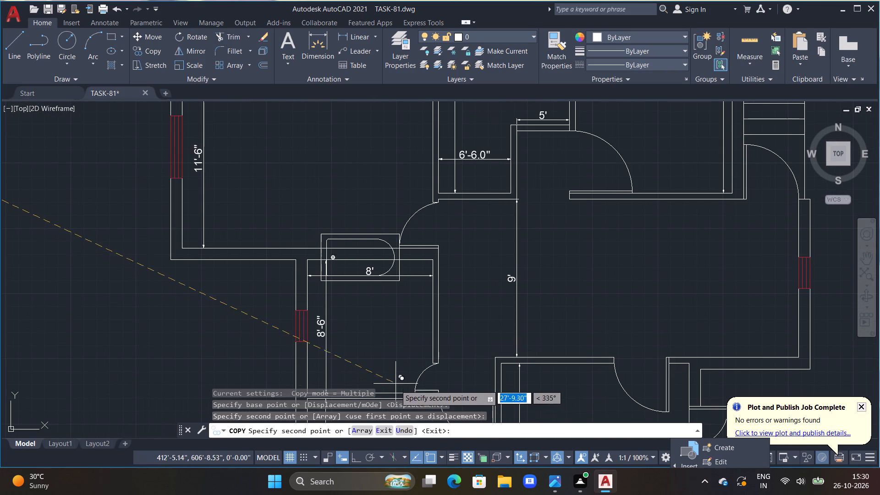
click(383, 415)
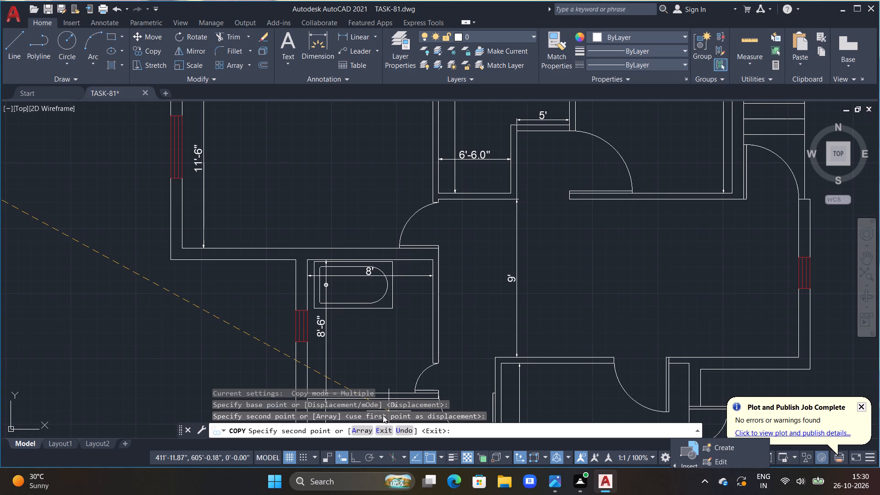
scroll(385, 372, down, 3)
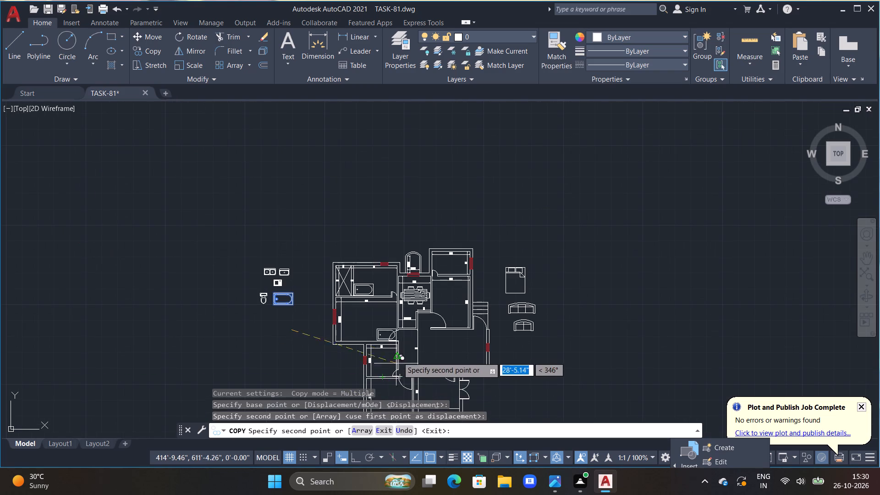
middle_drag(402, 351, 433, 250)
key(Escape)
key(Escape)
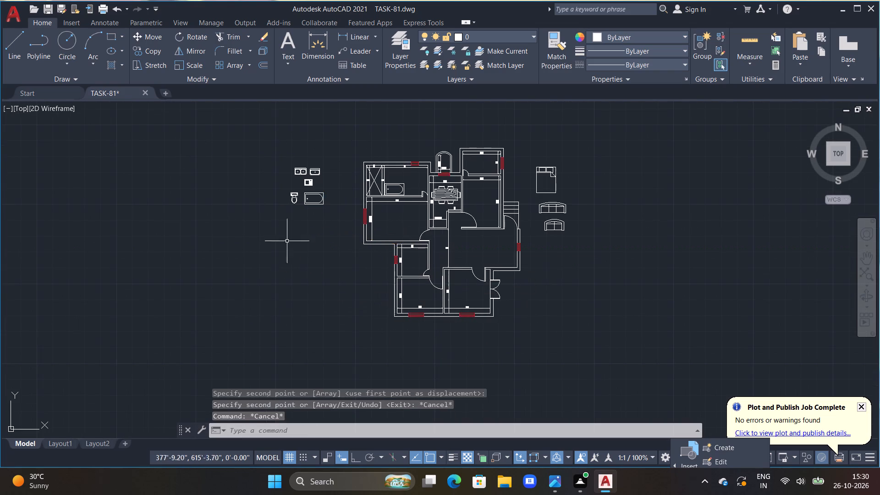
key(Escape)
Move the original bath tub into the lower-left corner of the 8' by 8'-6" bathroom.
click(324, 198)
text(M)
key(space)
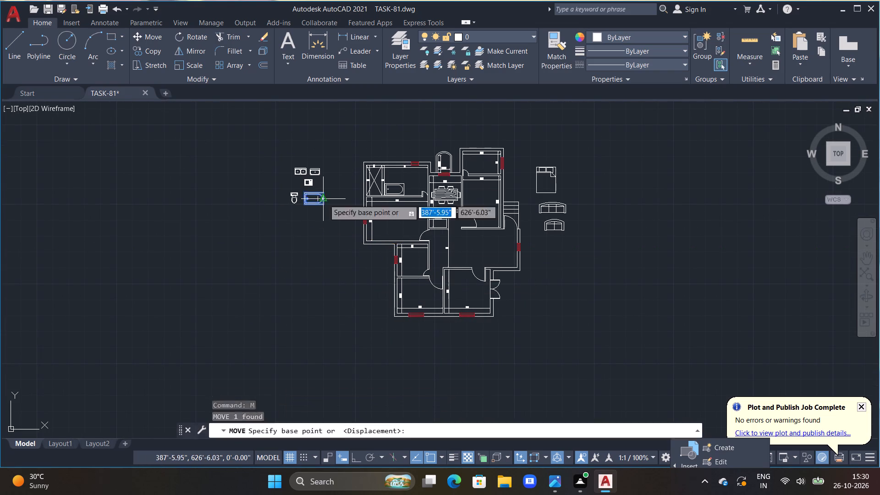
drag(324, 199, 331, 215)
scroll(404, 263, up, 3)
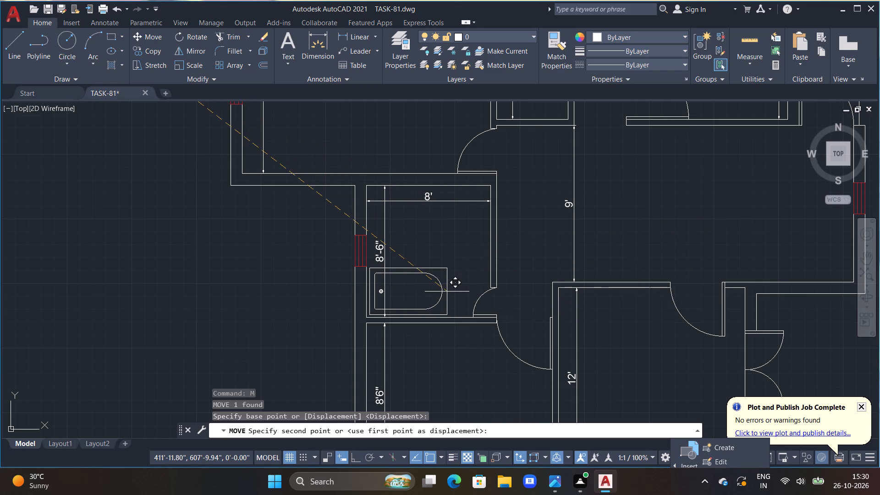
triple_click(447, 291)
key(Escape)
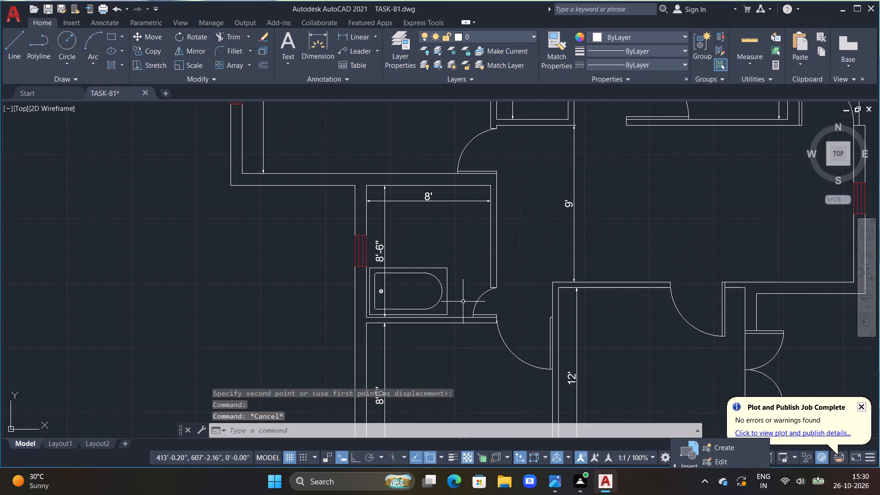
Copy the toilet into the upper-left bathroom, near its top wall and directly above the bath tub.
scroll(460, 293, down, 1)
scroll(417, 287, down, 2)
scroll(417, 287, up, 2)
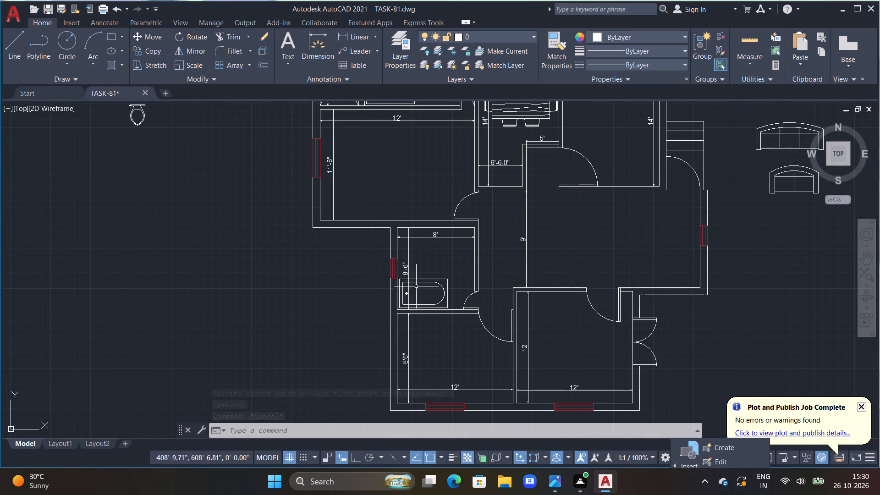
scroll(215, 192, down, 2)
click(186, 163)
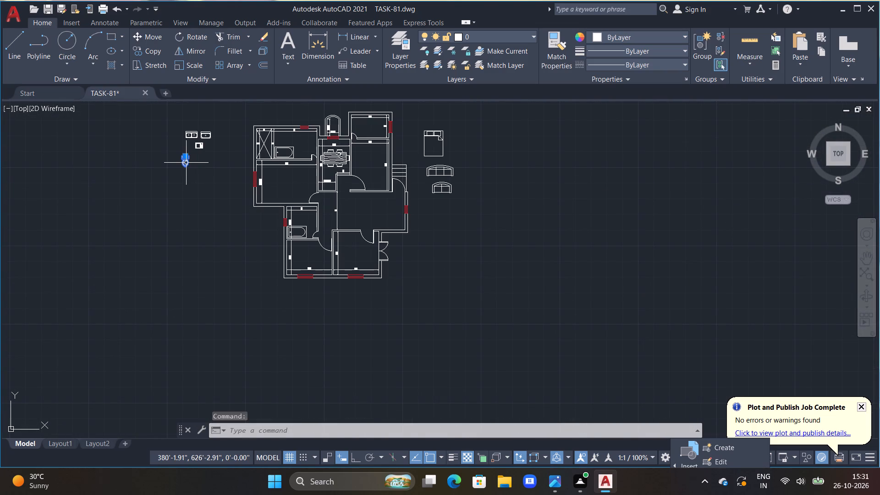
key(c)
text(O)
key(space)
drag(186, 163, 197, 176)
scroll(276, 139, up, 2)
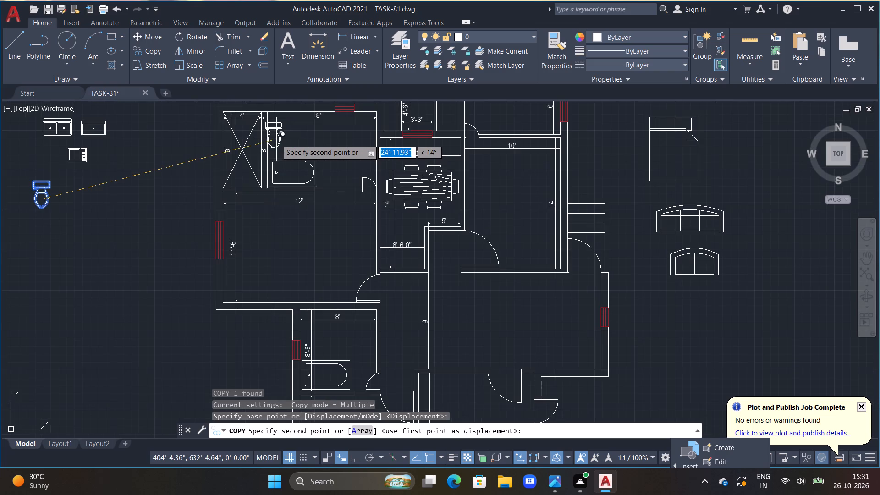
scroll(280, 138, up, 2)
middle_drag(282, 140, 293, 203)
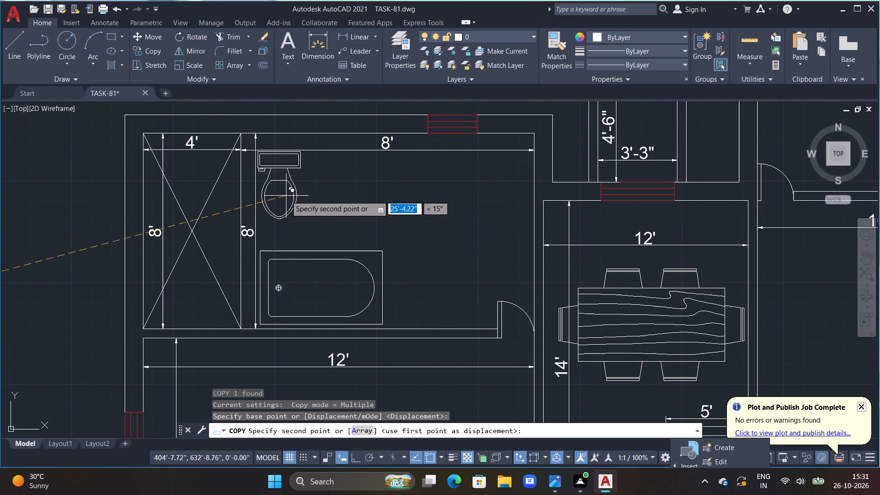
click(286, 196)
Place a second toilet copy in the upper-right corner of the 8' by 8'-6" bathroom and end the copying.
scroll(288, 199, down, 3)
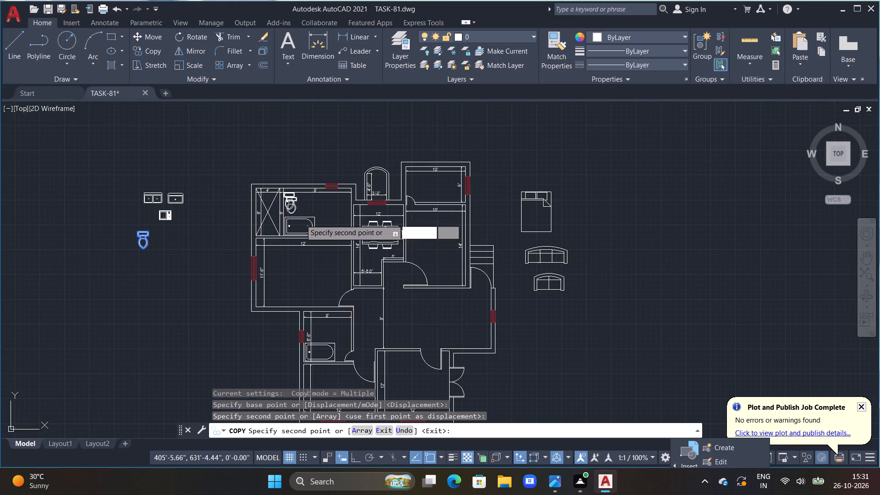
scroll(322, 334, up, 3)
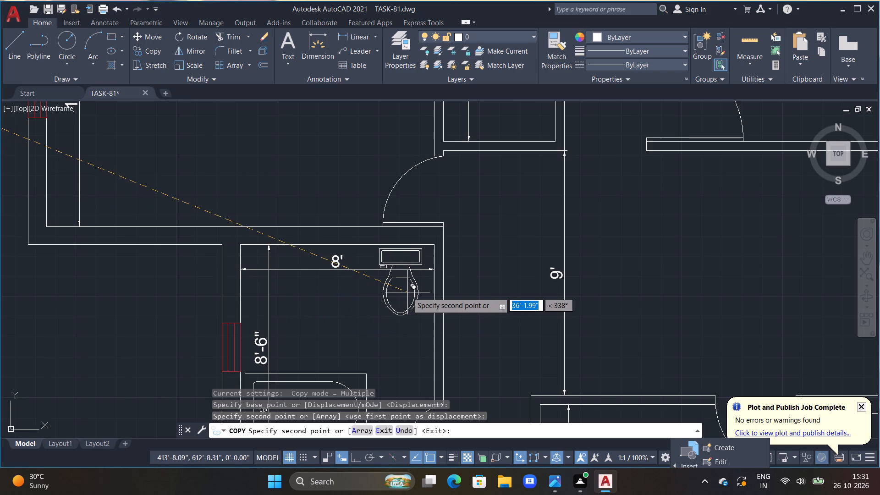
click(410, 290)
key(Escape)
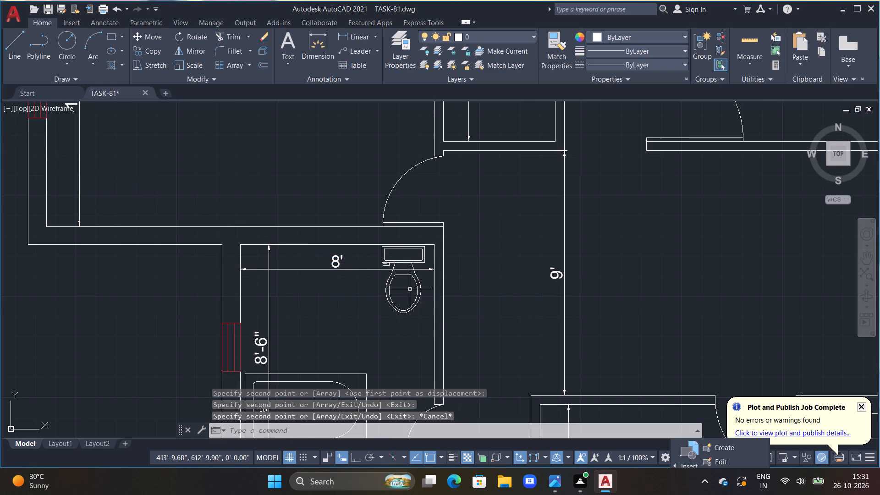
scroll(412, 294, down, 3)
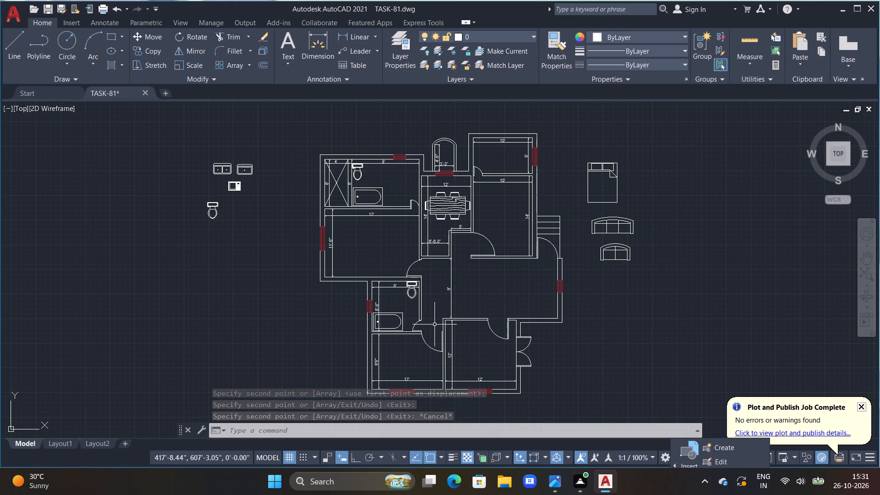
Move the three-seat sofa to the open space below the two-seat sofa, outside the floor plan.
middle_drag(452, 327, 416, 283)
click(591, 188)
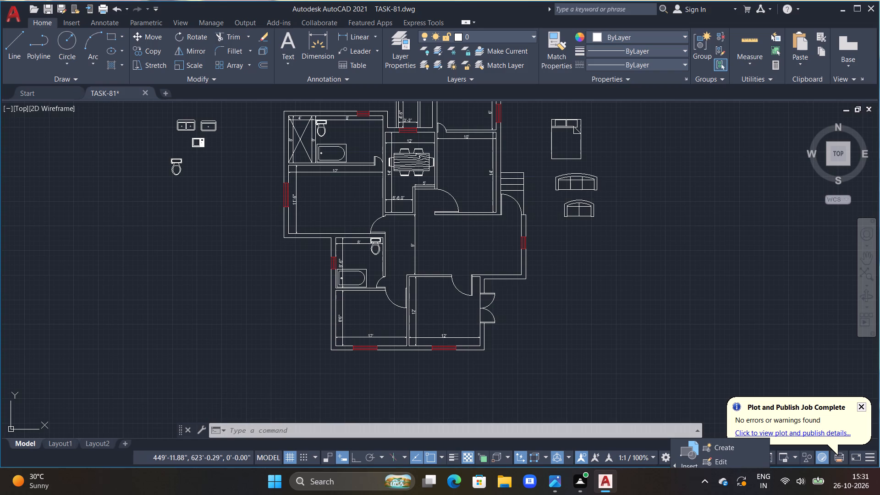
text(M)
key(space)
drag(583, 198, 583, 249)
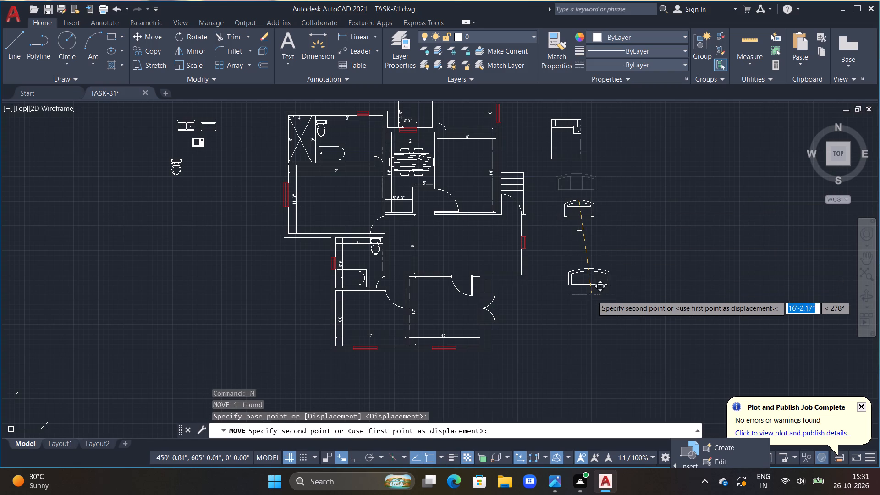
click(592, 295)
key(Escape)
key(Escape)
key(Escape)
key(Escape)
Rotate the three-seat sofa by 90° so its curved back faces left.
click(578, 272)
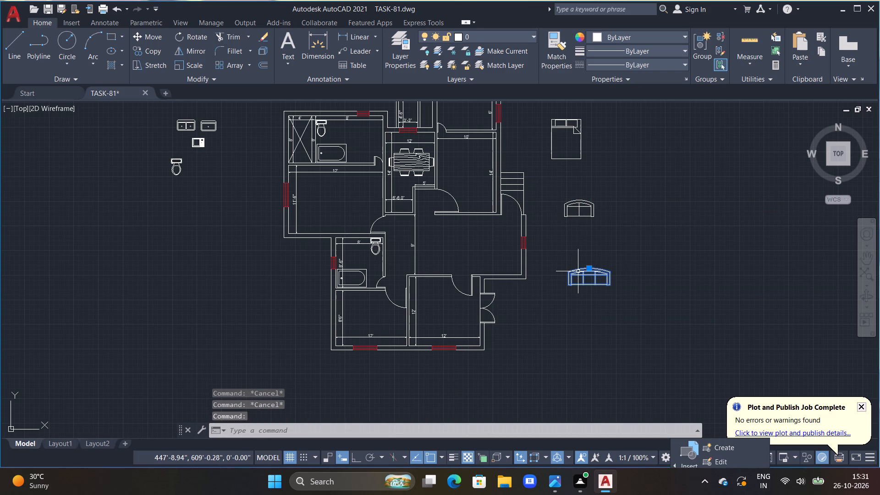
text(RO)
key(space)
key(F8)
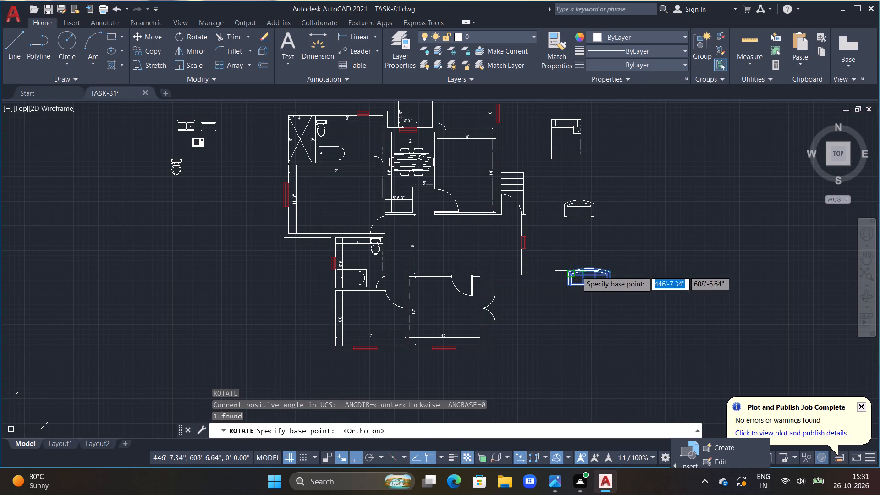
click(576, 270)
click(572, 245)
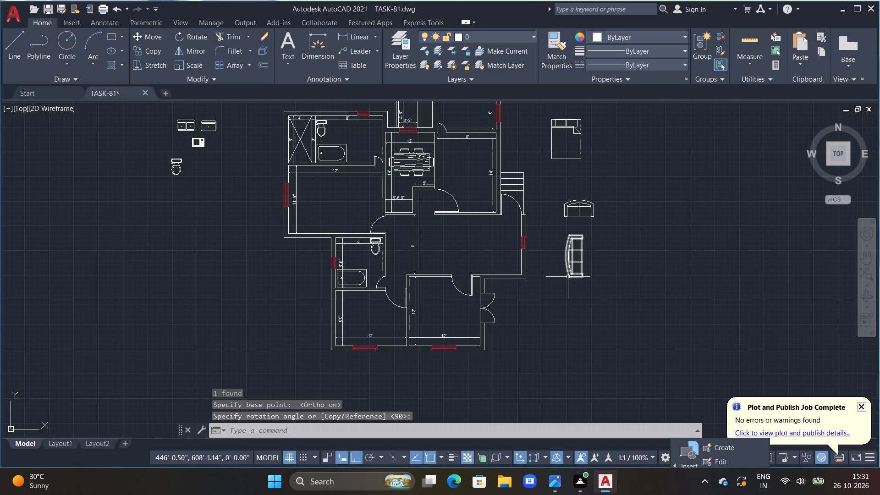
Move the rotated three-seat sofa into the 12' by 12' room, alongside its left wall.
click(567, 272)
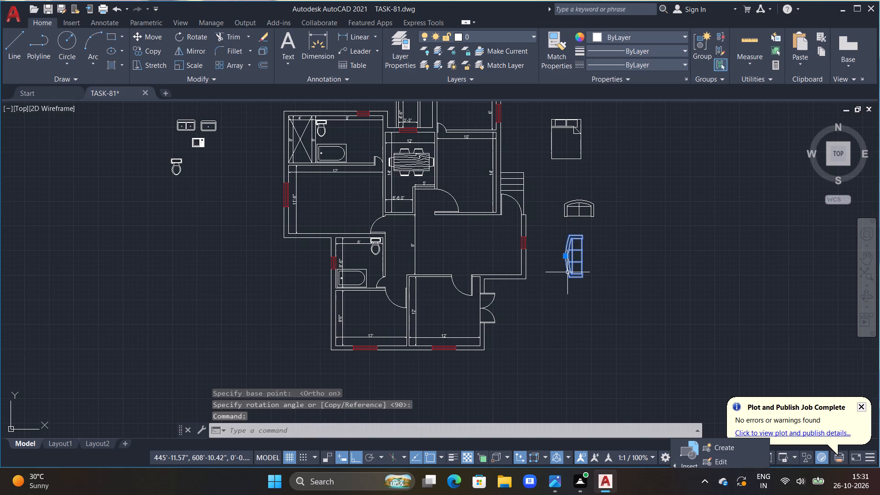
text(M)
key(space)
drag(567, 272, 532, 317)
key(F8)
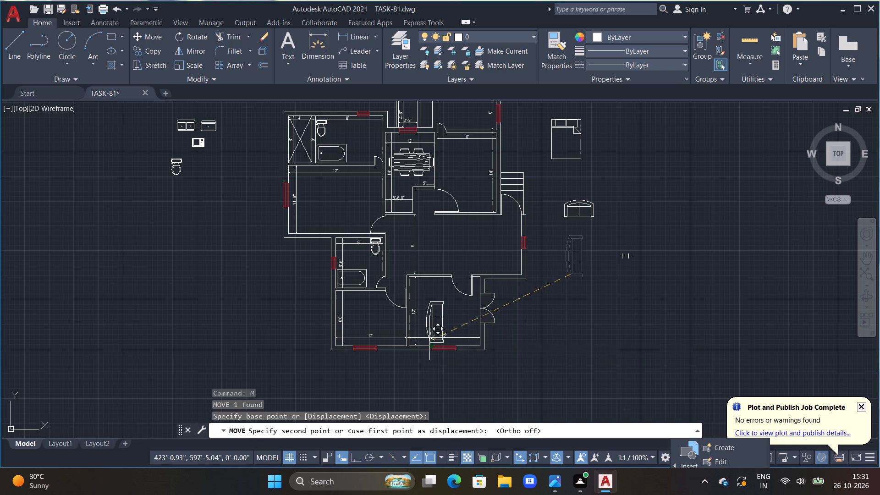
scroll(428, 333, up, 2)
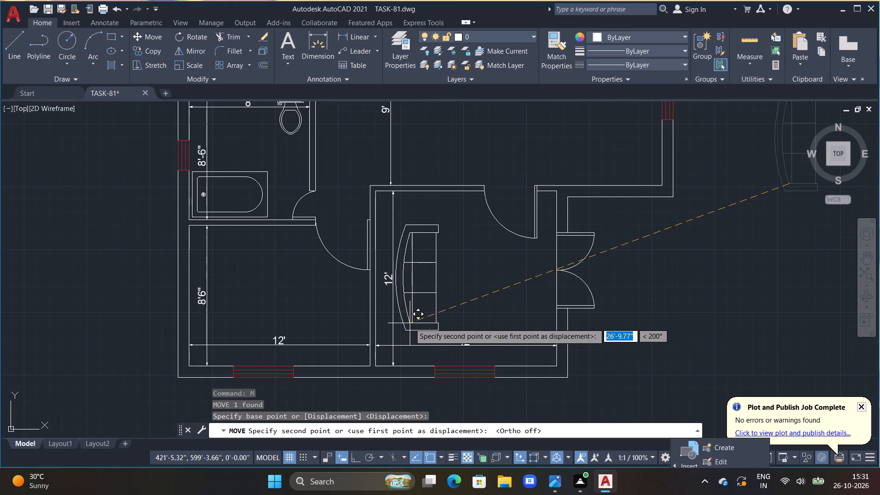
click(410, 323)
scroll(645, 272, down, 2)
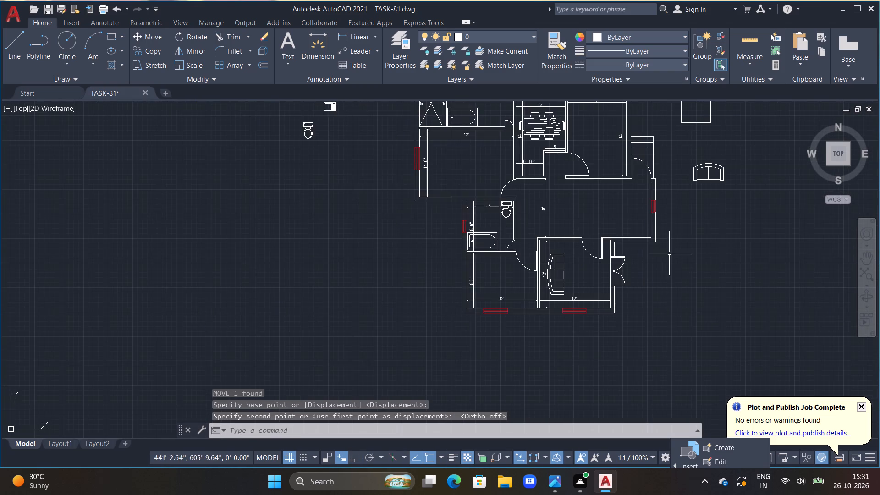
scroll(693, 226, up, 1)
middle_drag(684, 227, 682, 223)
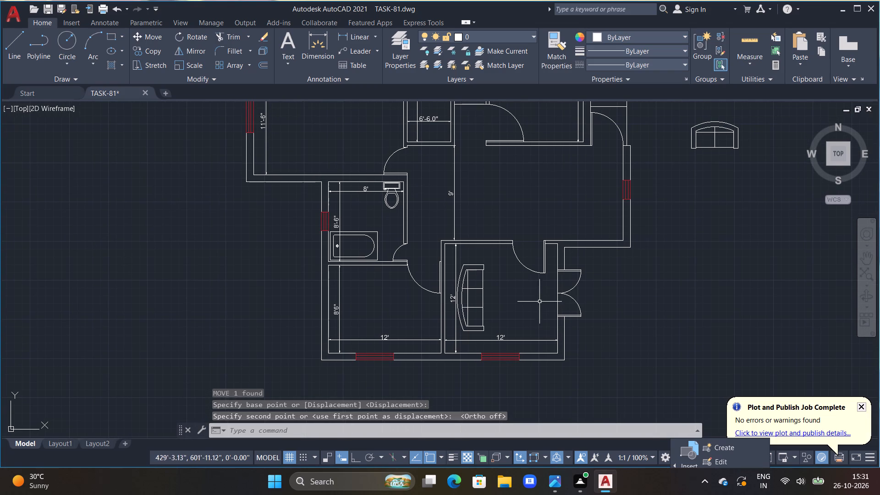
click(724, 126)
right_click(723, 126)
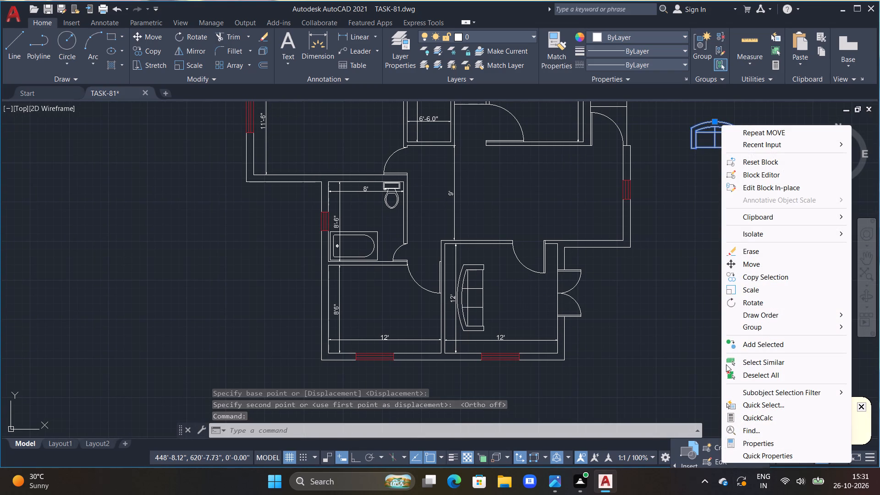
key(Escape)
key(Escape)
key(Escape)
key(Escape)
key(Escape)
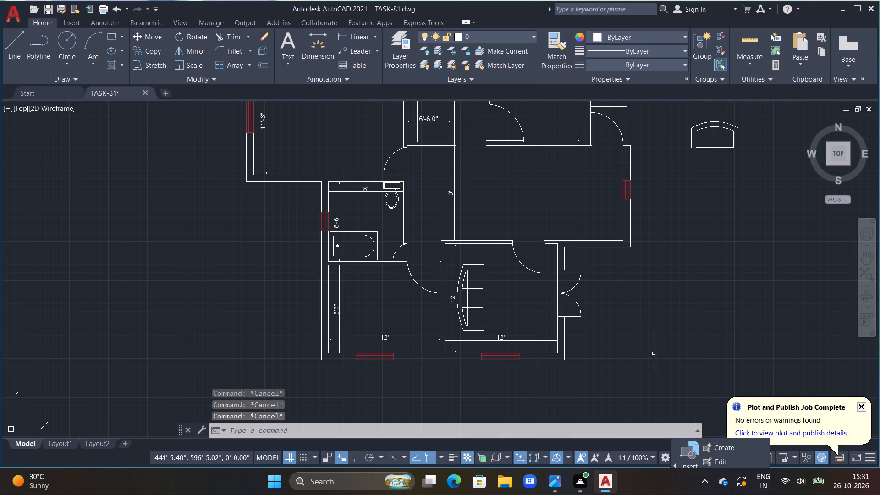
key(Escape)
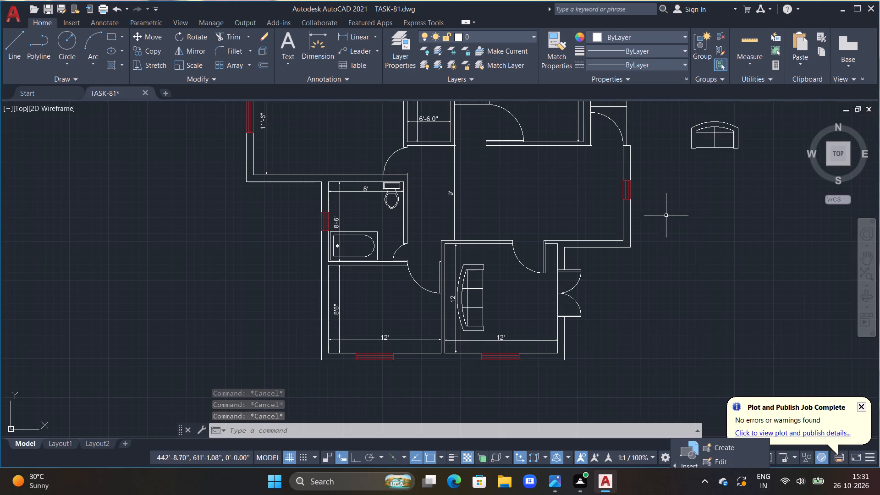
Rotate the two-seat sofa twice by 270° so its curved back faces down.
click(715, 145)
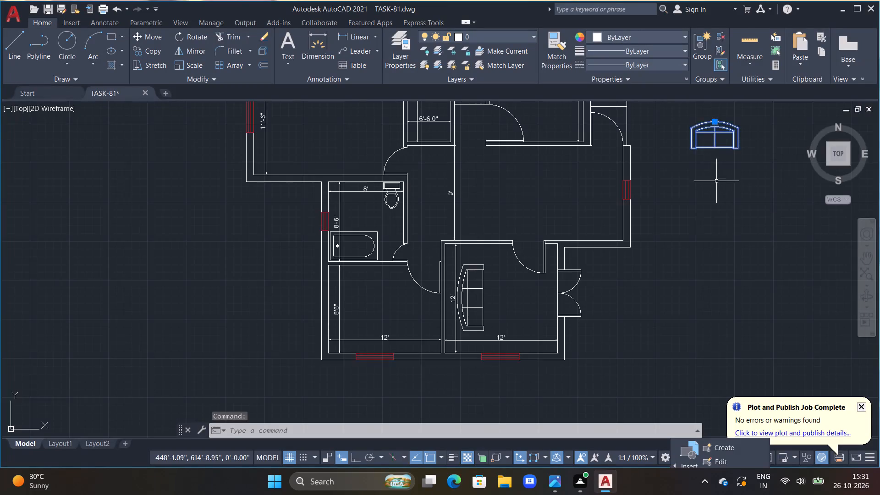
middle_drag(720, 186, 720, 257)
key(F8)
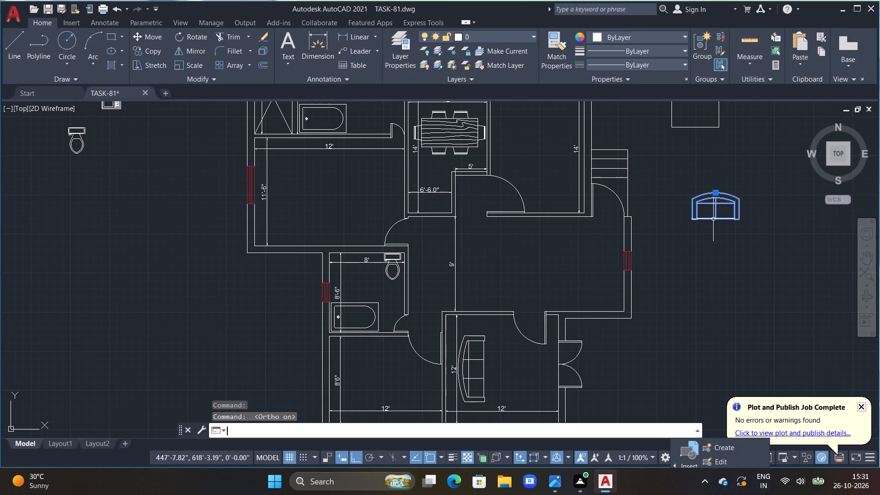
text(RO)
key(space)
click(713, 219)
drag(693, 241, 688, 235)
click(721, 243)
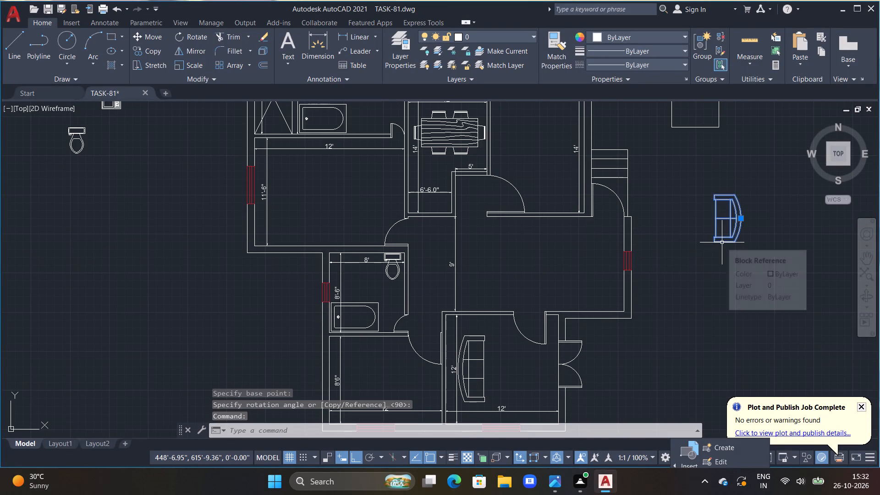
text(RO)
key(space)
click(722, 242)
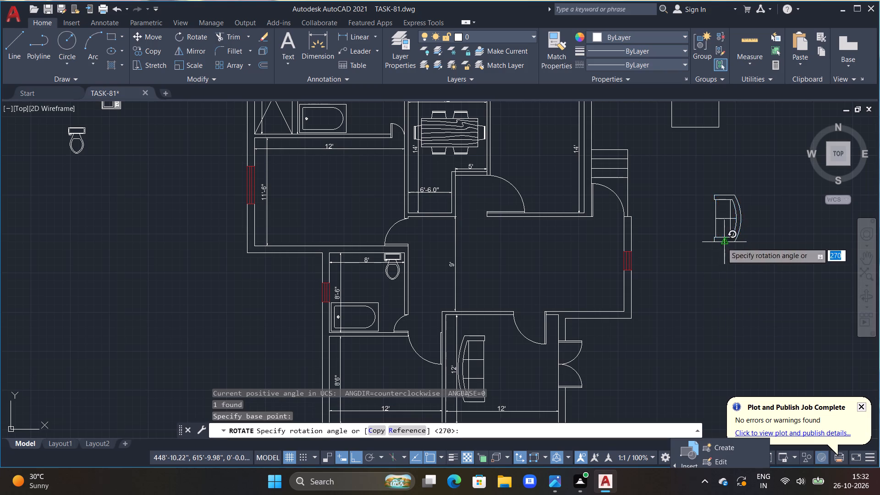
click(695, 287)
Move the two-seat sofa into the 12' by 12' room, above the lower window and beside the three-seat sofa.
click(757, 255)
click(749, 264)
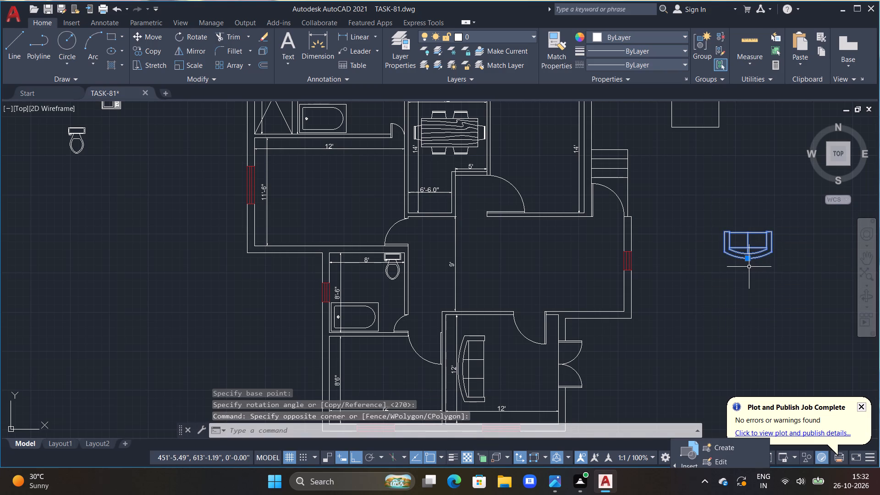
text(M)
key(space)
drag(749, 266, 563, 373)
key(F8)
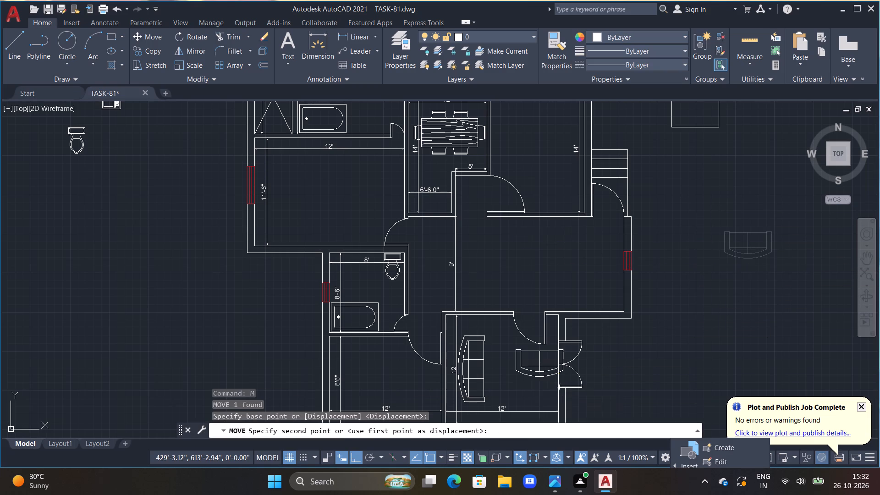
middle_drag(512, 396, 522, 318)
scroll(515, 329, up, 2)
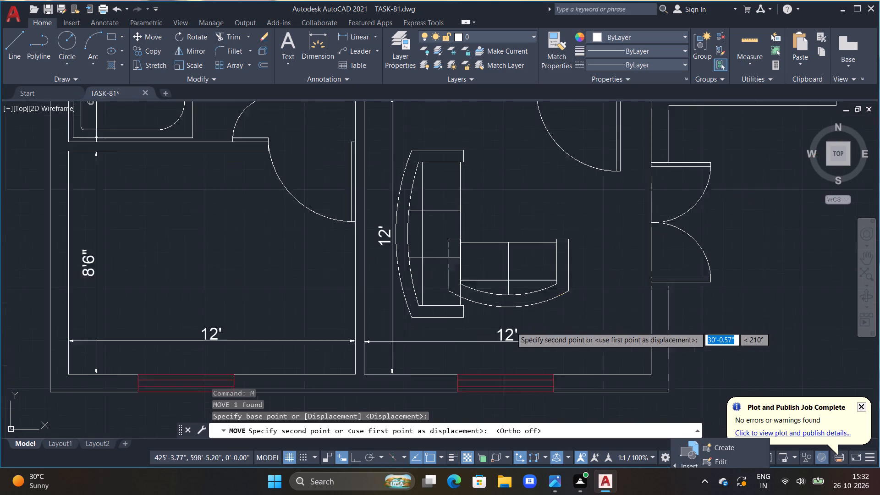
scroll(511, 327, up, 1)
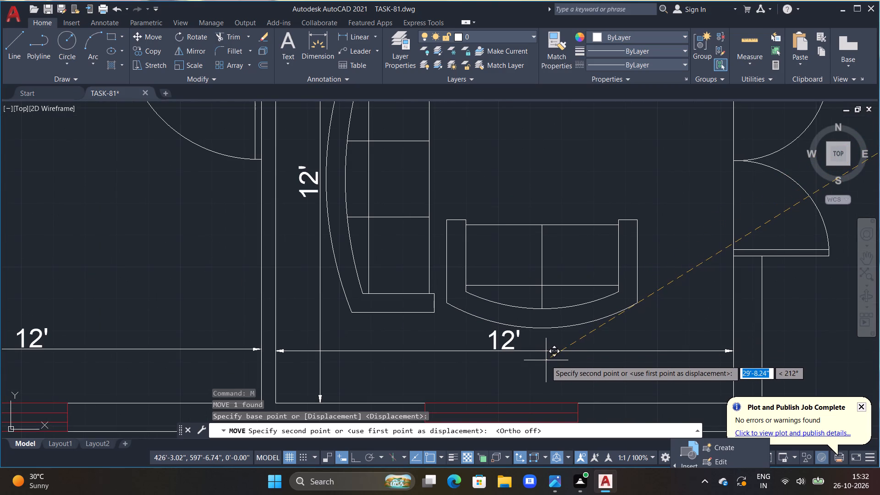
click(546, 360)
scroll(545, 342, down, 2)
key(Escape)
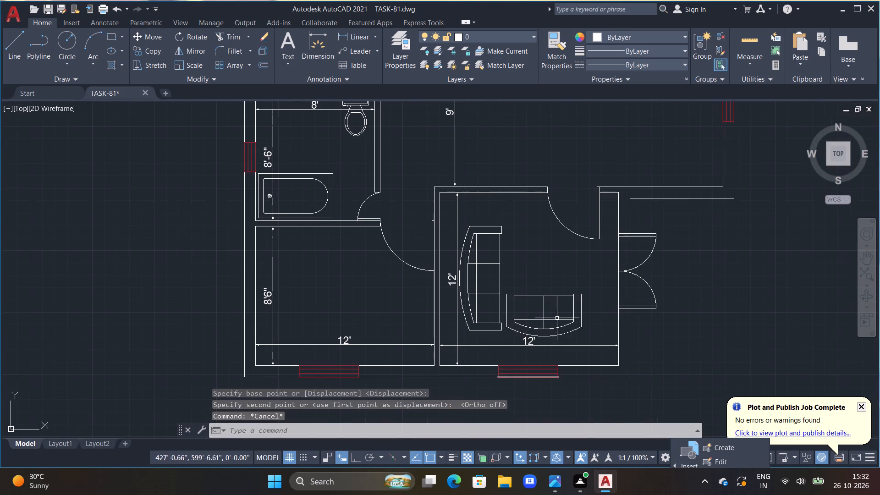
key(Escape)
key(Escape)
key(Escape)
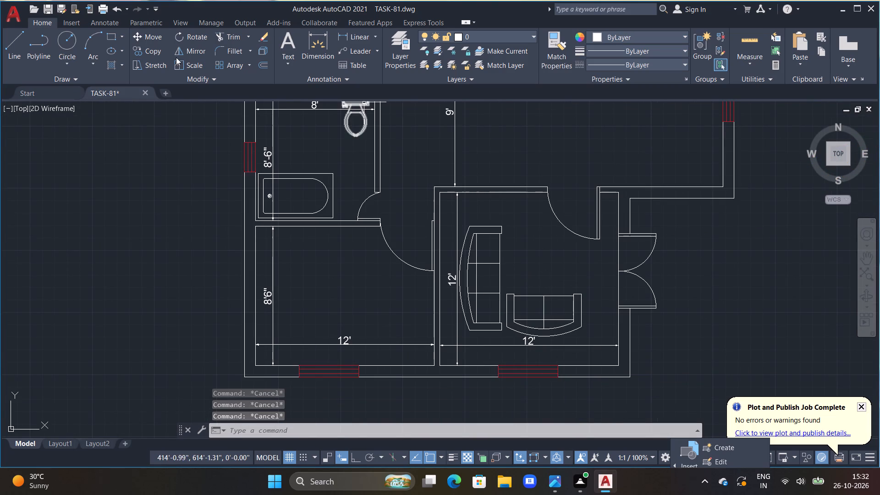
Draw a small circle as a round table in front of the two sofas in the 12' by 12' room.
double_click(72, 43)
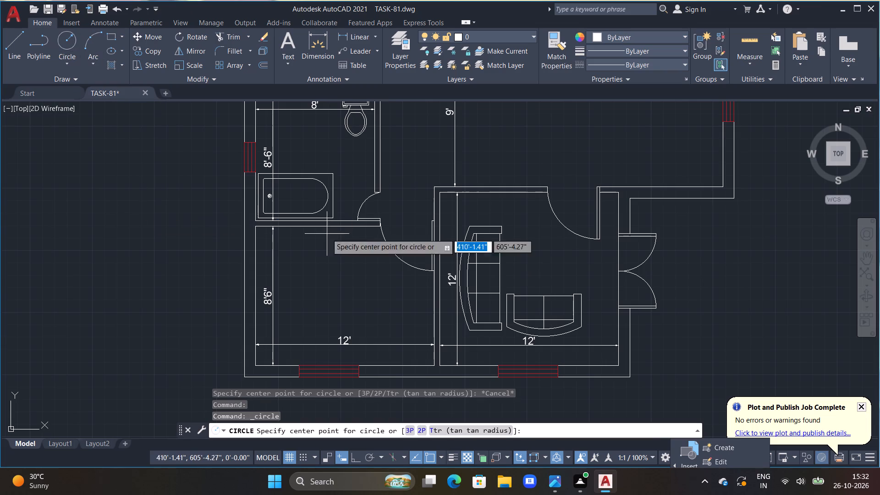
click(533, 264)
click(546, 273)
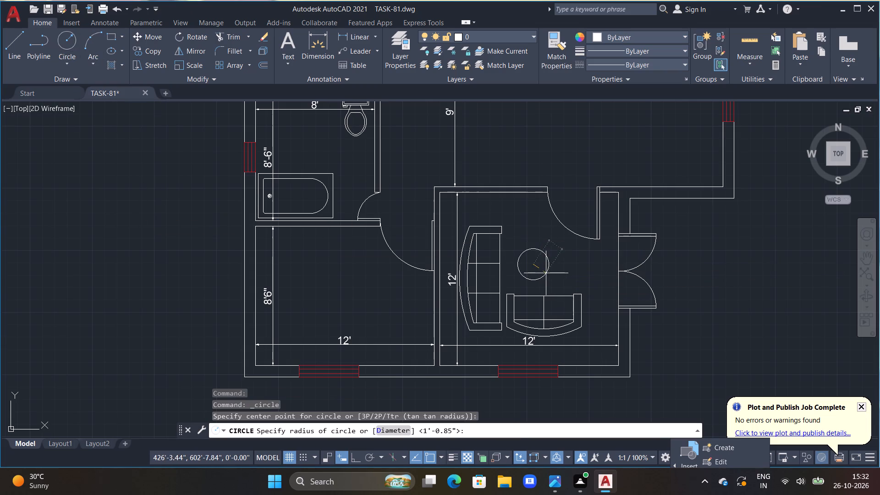
key(Escape)
Rotate the bed outside the plan by 90° so its pillow end faces left.
scroll(565, 269, down, 3)
middle_drag(608, 268, 603, 278)
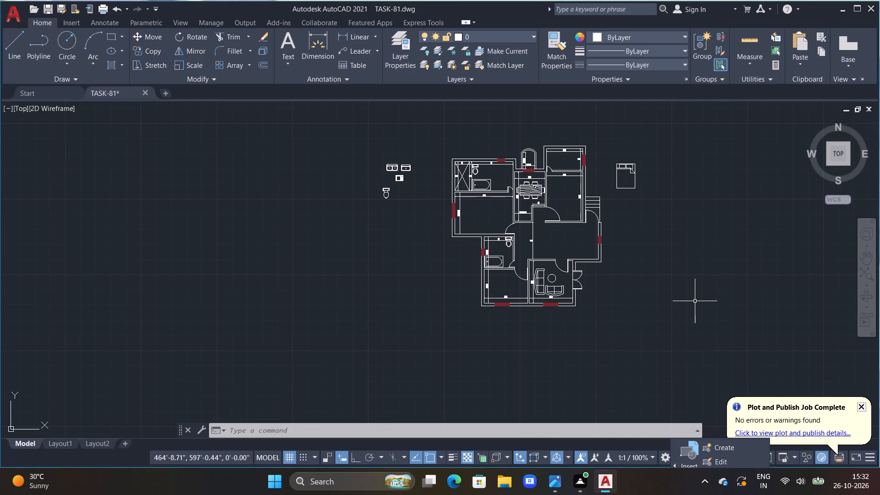
click(624, 189)
key(r)
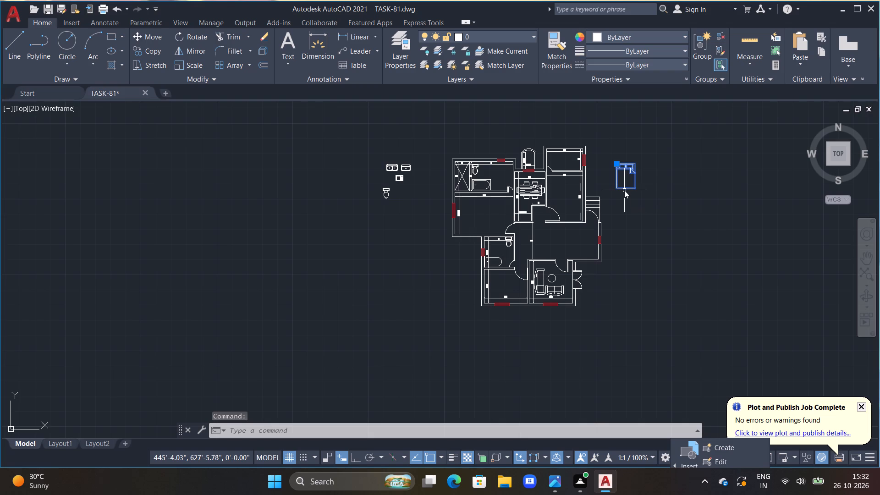
text(O)
key(space)
click(624, 190)
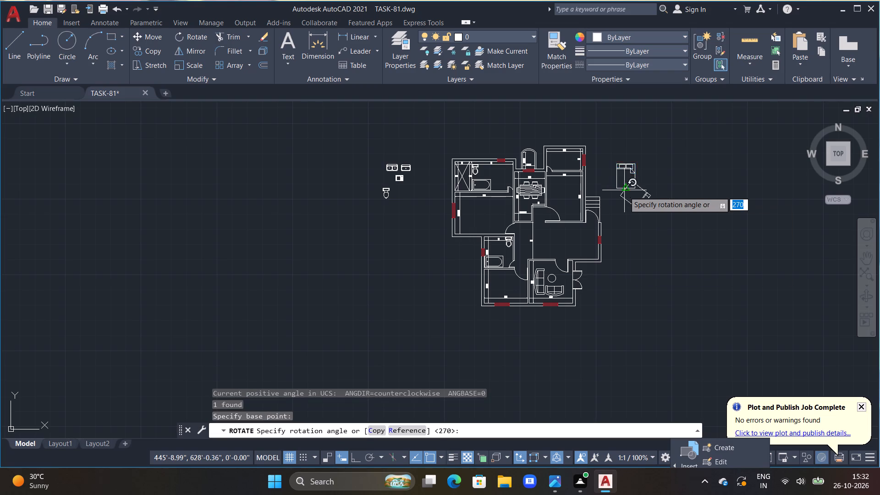
key(F8)
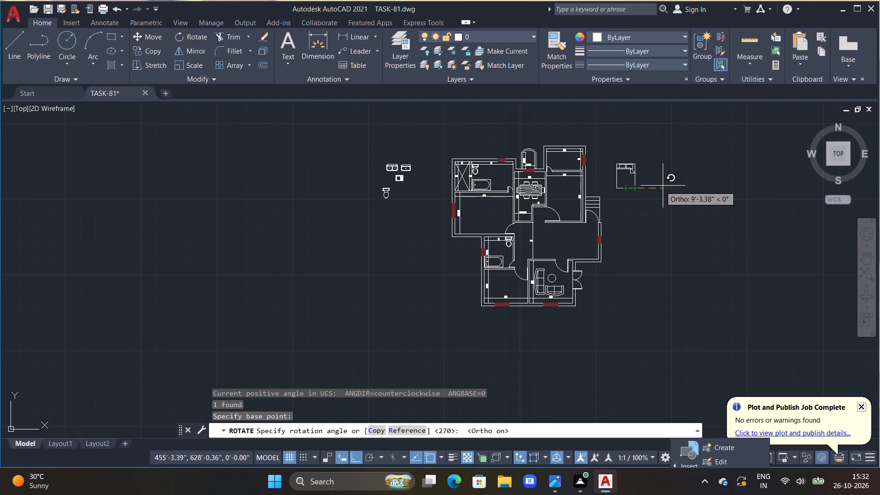
click(647, 129)
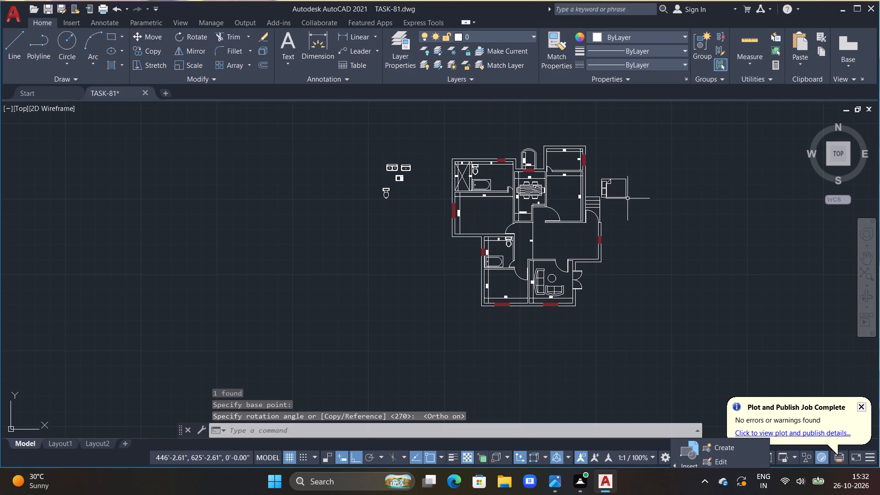
Copy the bed into the 12' by 11'-6" bedroom, with its pillow end toward the left window wall.
click(627, 198)
text(CO)
key(space)
drag(627, 198, 583, 225)
key(F8)
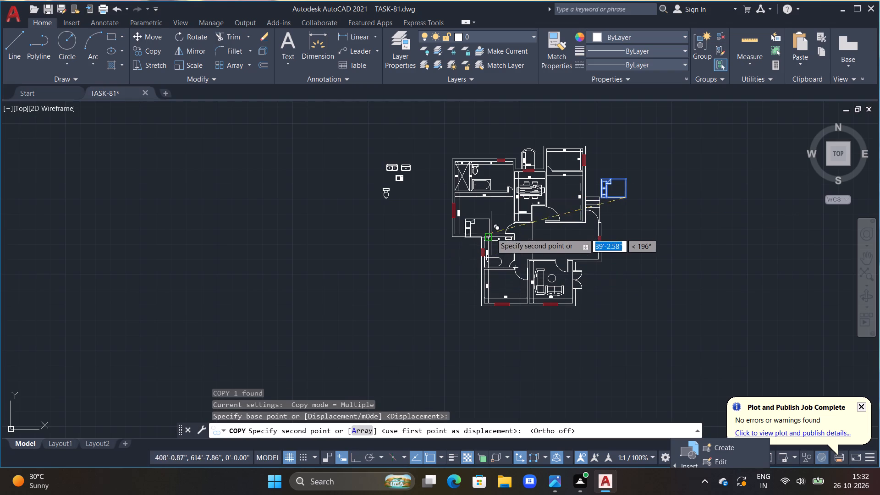
scroll(499, 222, up, 3)
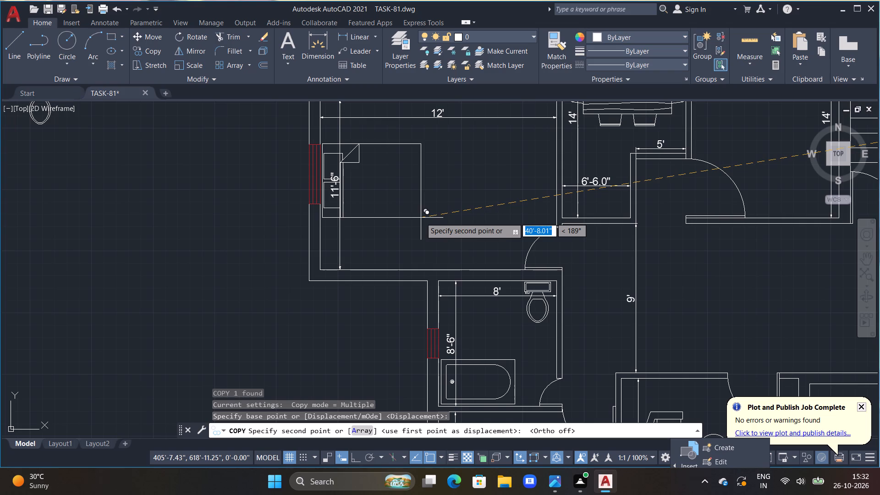
click(443, 218)
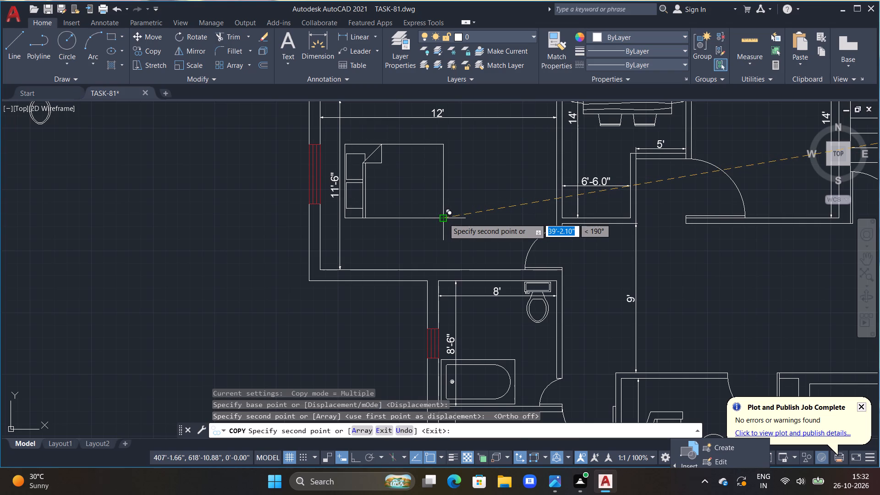
key(Escape)
scroll(501, 380, down, 3)
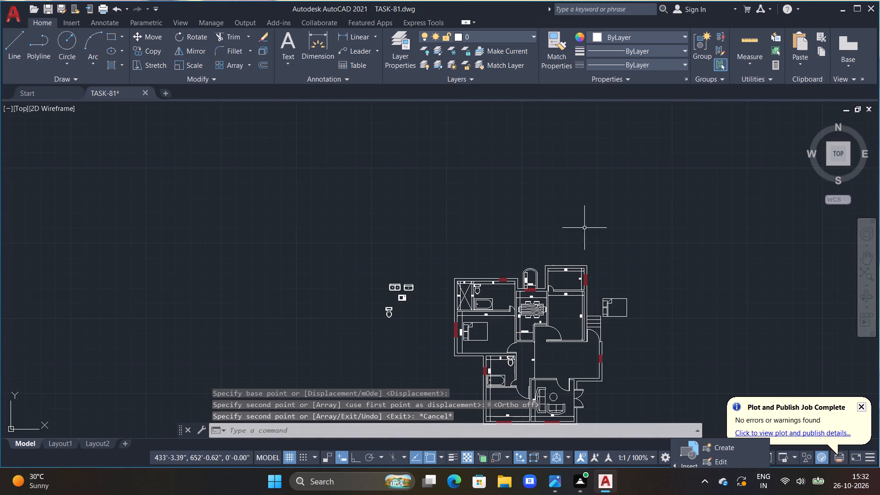
Rotate the bed outside the plan by 90° so its pillow end faces down.
middle_drag(628, 212, 624, 185)
scroll(641, 237, up, 1)
scroll(602, 329, up, 1)
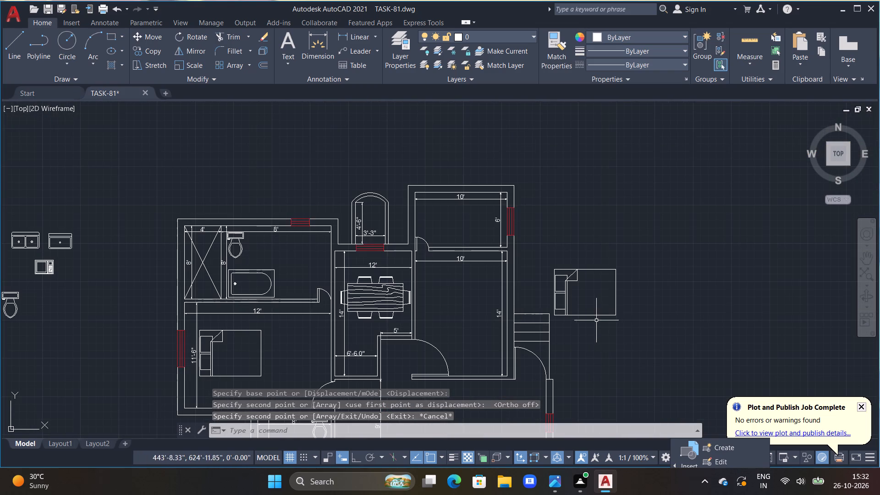
click(594, 317)
key(Escape)
click(565, 284)
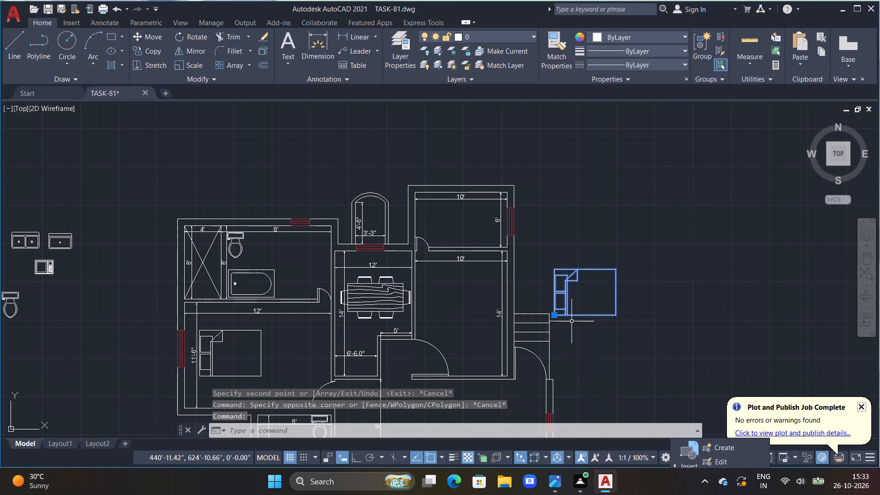
text(RO)
key(space)
key(F8)
click(572, 321)
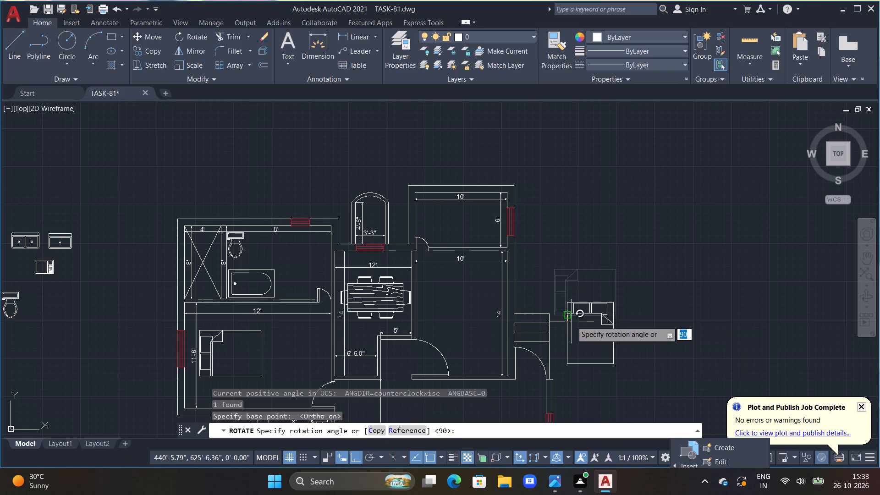
click(572, 252)
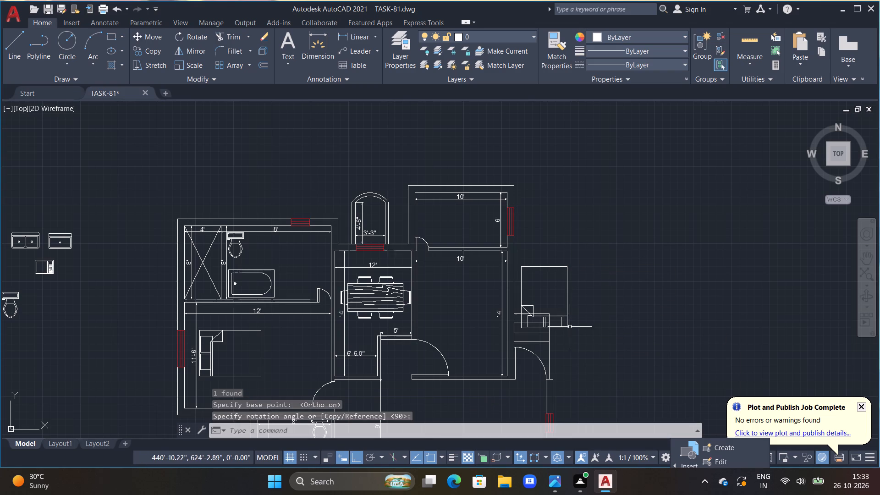
Move the rotated bed into the 12' by 8'6" bedroom, with its pillow end toward the lower window wall.
click(566, 324)
text(M)
key(space)
drag(566, 325, 477, 416)
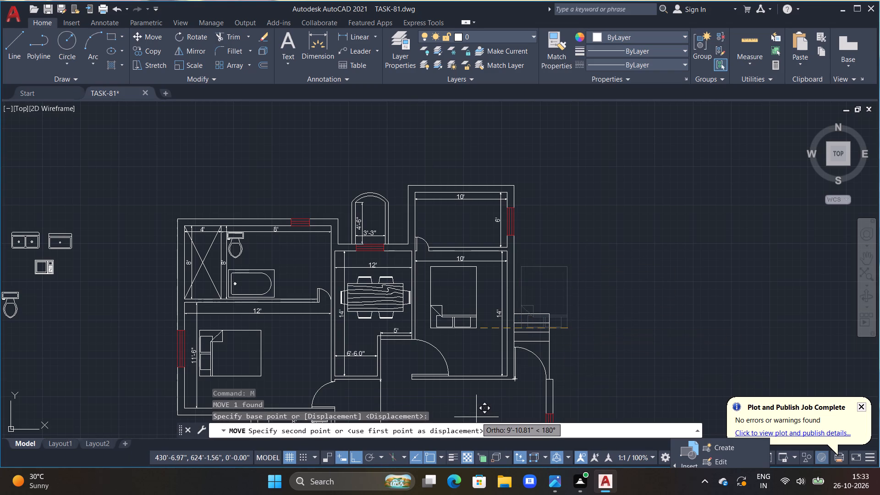
key(F8)
middle_drag(425, 379, 553, 168)
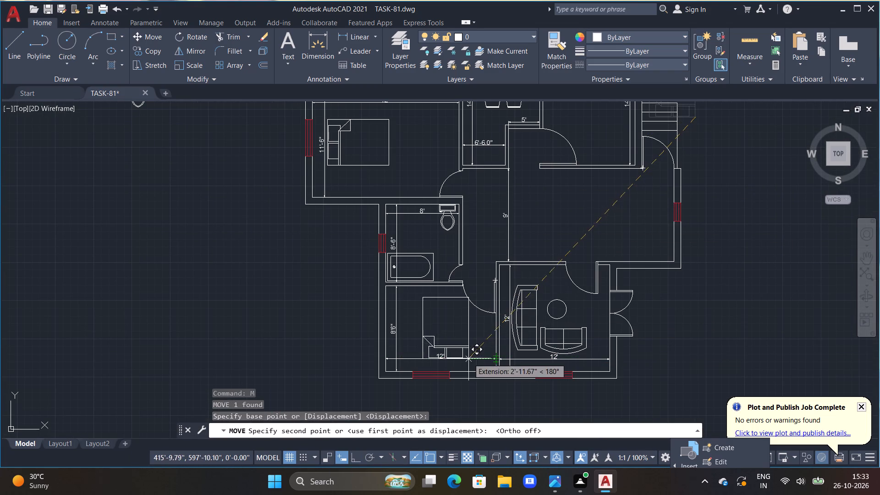
scroll(455, 355, up, 2)
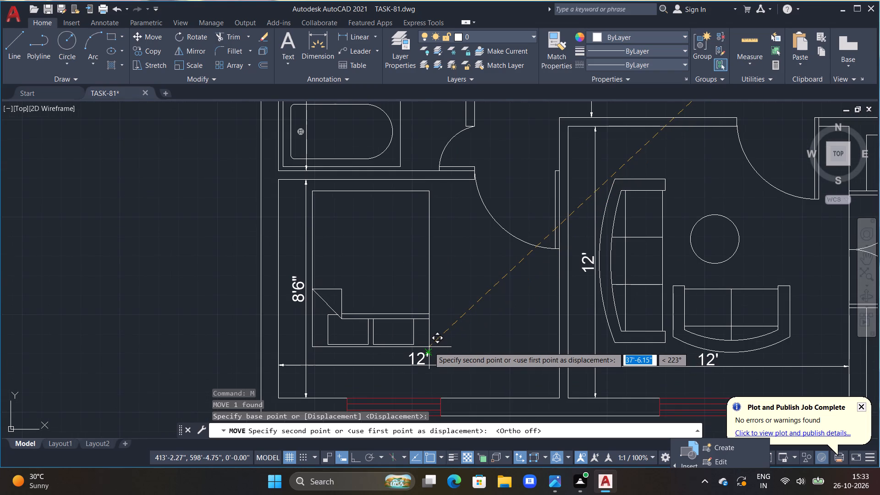
click(429, 347)
key(Escape)
Shift the 12' dimension in the 12' by 8'6" bedroom down, away from the bed and closer to the window wall.
scroll(448, 363, down, 2)
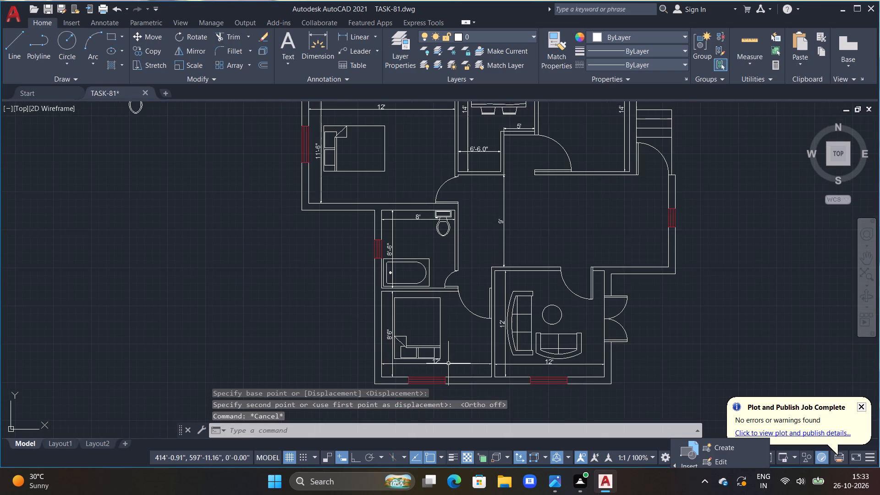
middle_drag(449, 364, 447, 319)
scroll(447, 319, up, 2)
click(433, 321)
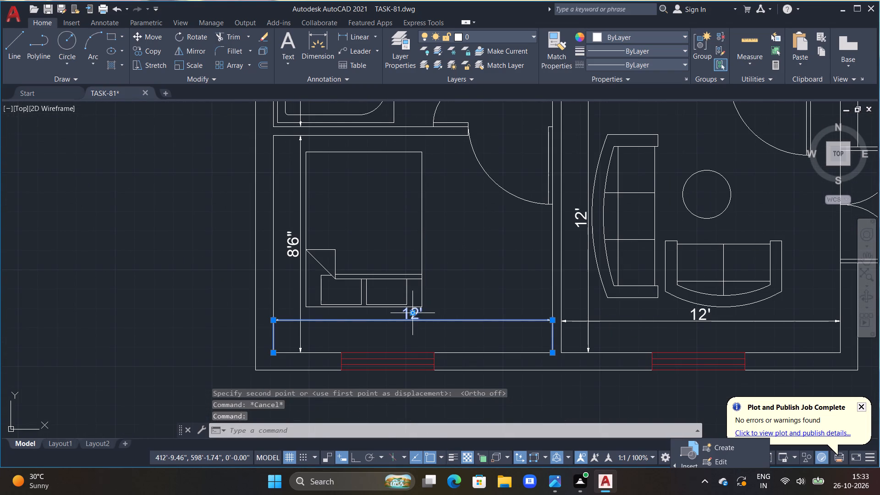
click(414, 313)
click(412, 335)
key(Escape)
key(Escape)
Nudge the bed vertically in the 12' by 8'6" bedroom so its pillow end sits just above the 12' dimension text.
scroll(464, 319, down, 2)
scroll(451, 313, up, 2)
click(440, 311)
key(Escape)
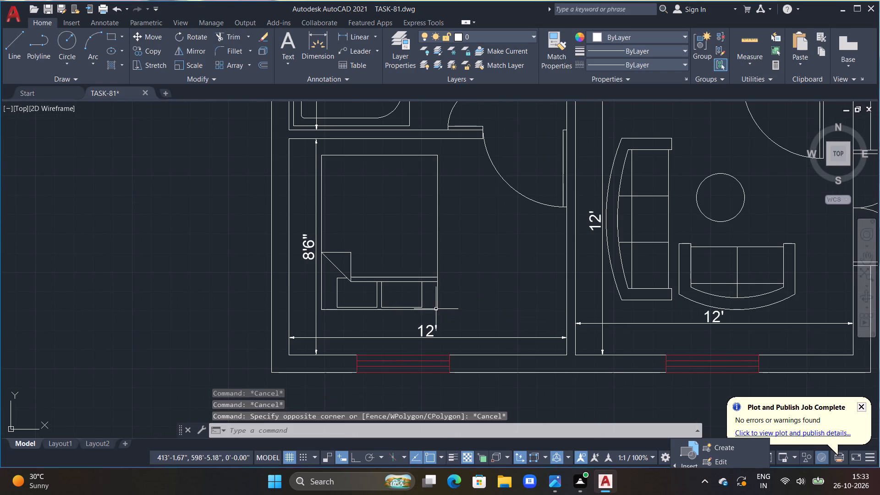
click(436, 309)
click(438, 312)
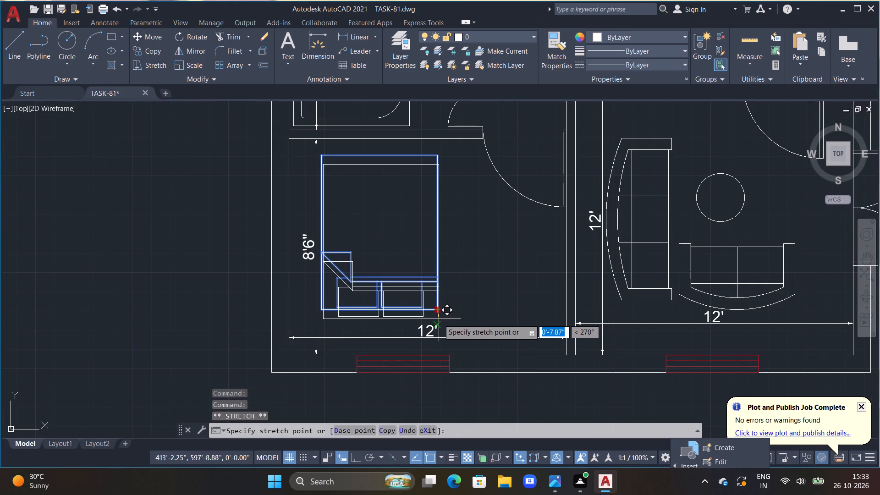
click(439, 319)
key(Escape)
click(435, 296)
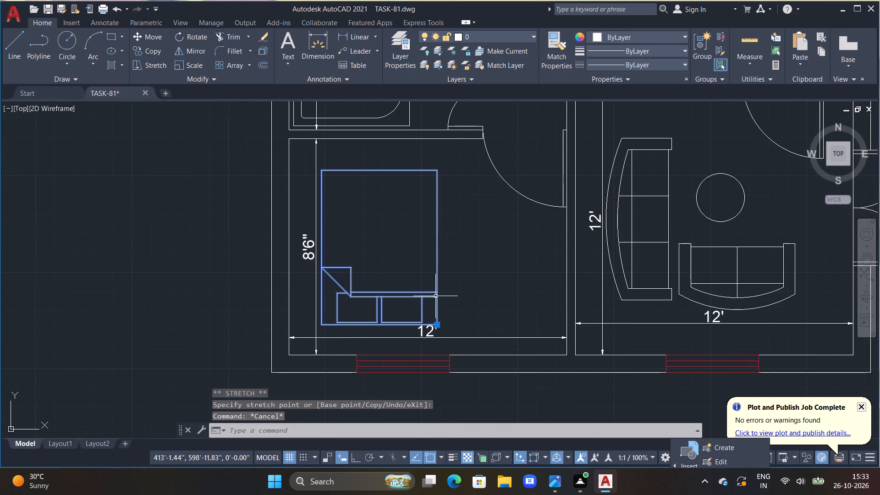
click(438, 324)
click(437, 313)
key(Escape)
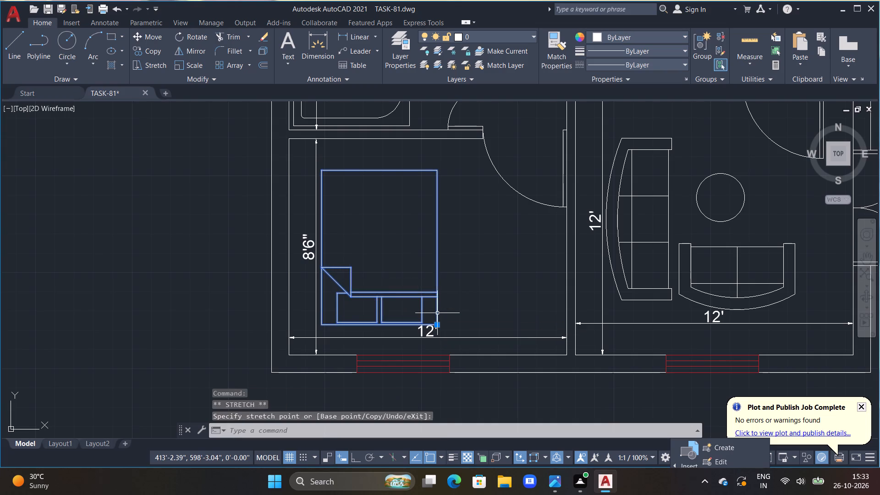
click(439, 320)
double_click(434, 311)
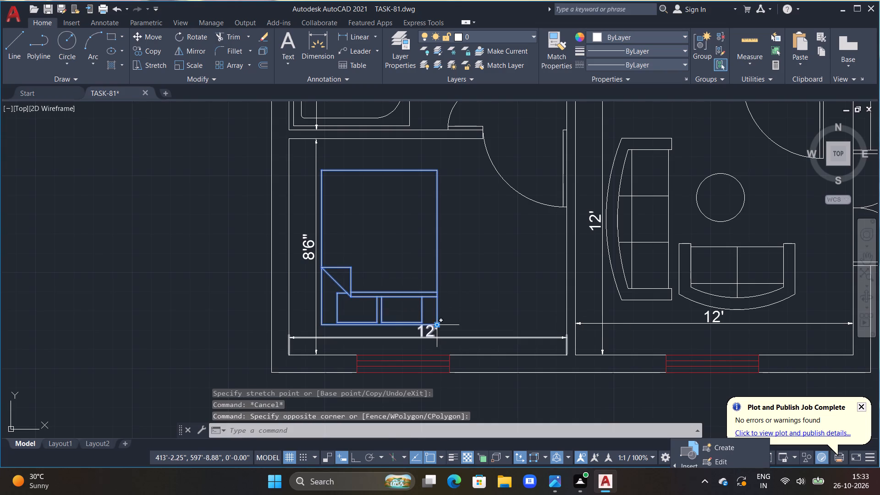
drag(436, 324, 436, 320)
click(435, 302)
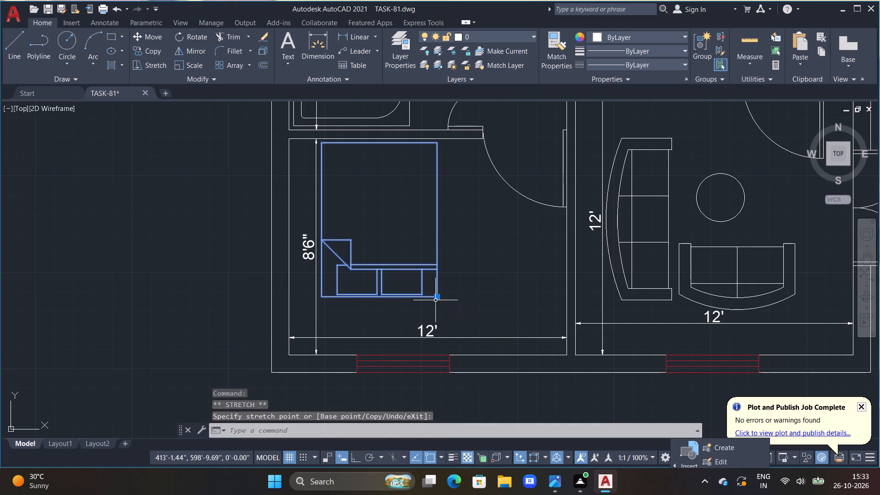
click(436, 298)
drag(436, 298, 437, 307)
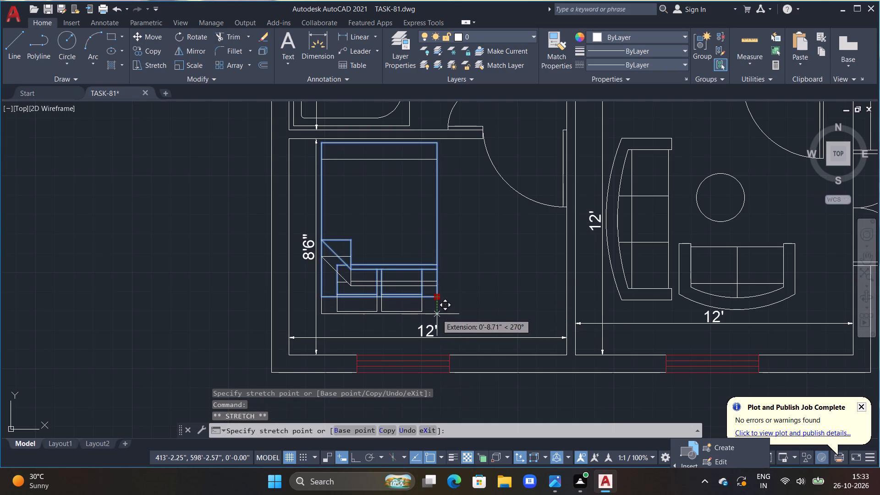
click(437, 314)
key(Escape)
Review the furnished floor plan from the lower bedroom up to the dining area and across the open hall.
scroll(456, 318, down, 2)
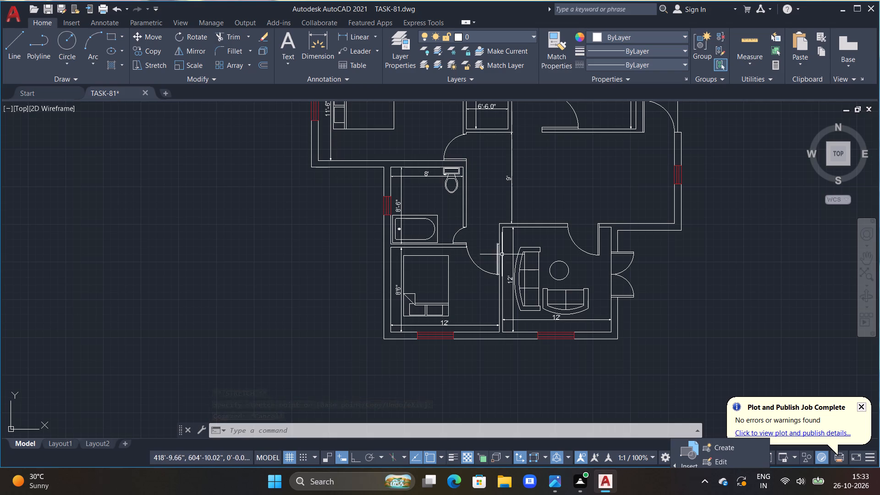
middle_drag(503, 251, 476, 345)
middle_drag(526, 287, 513, 347)
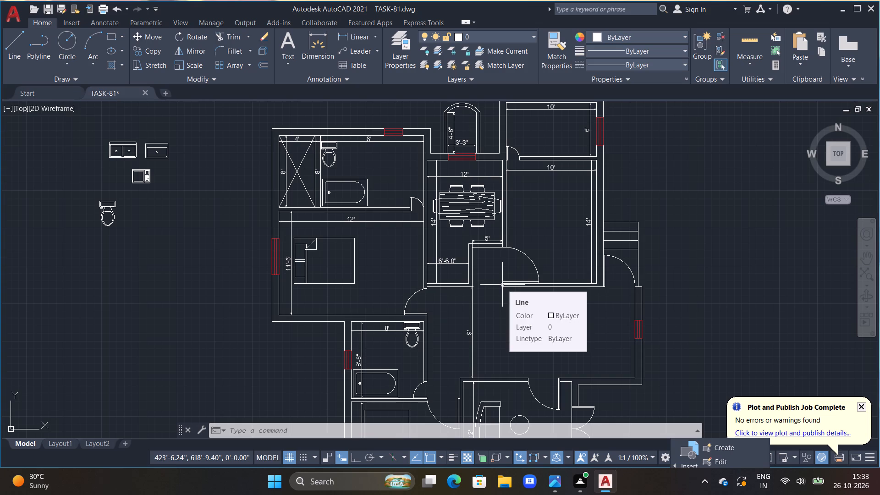
scroll(502, 285, down, 1)
middle_drag(532, 319, 474, 296)
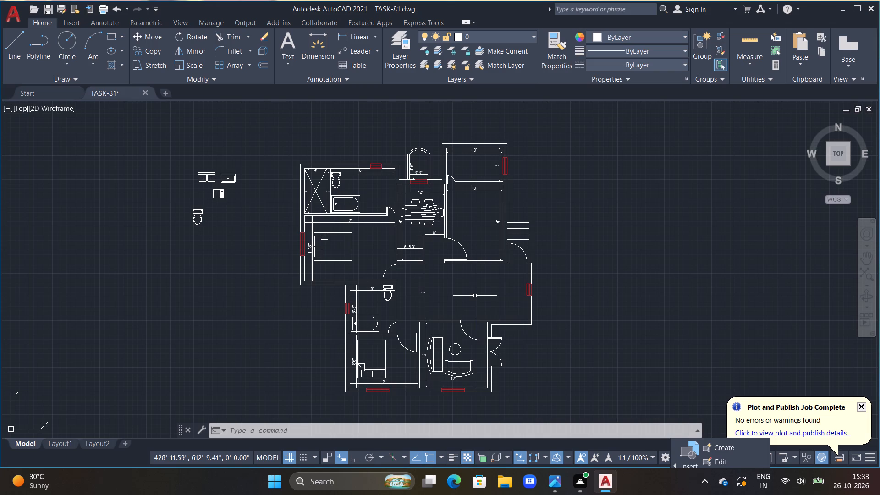
key(Escape)
key(Escape)
key(Escape)
scroll(476, 296, up, 1)
key(Escape)
middle_drag(476, 295, 478, 280)
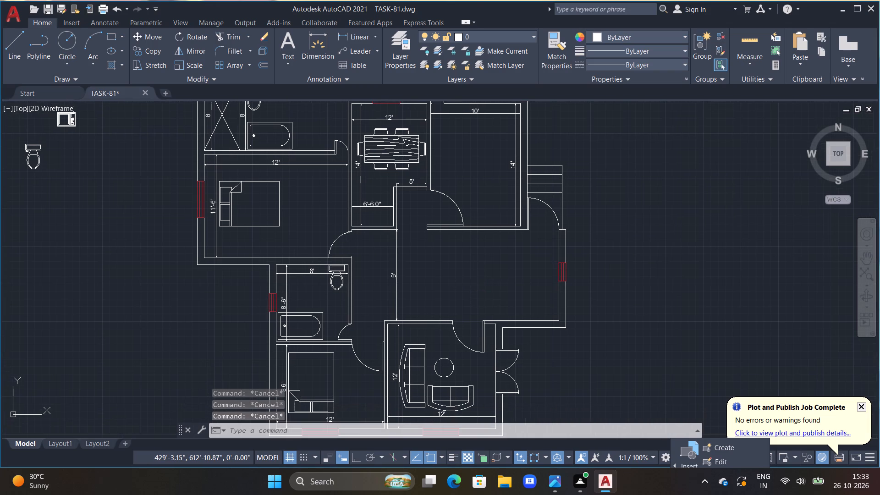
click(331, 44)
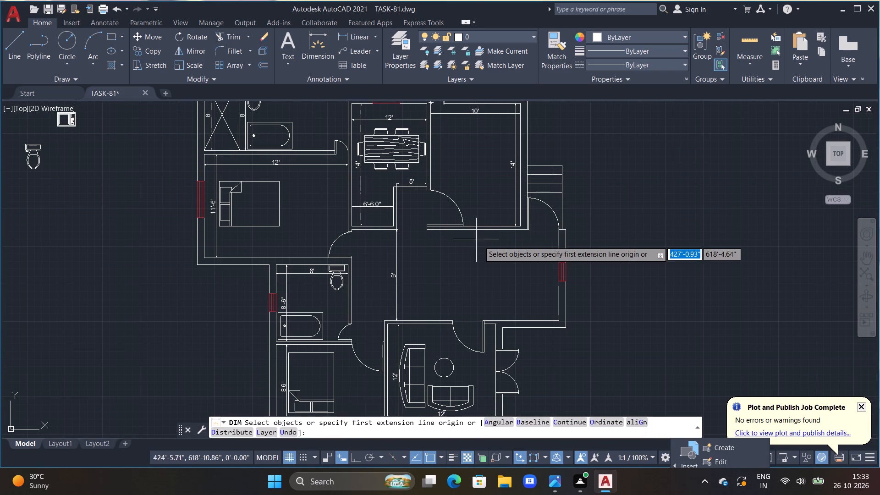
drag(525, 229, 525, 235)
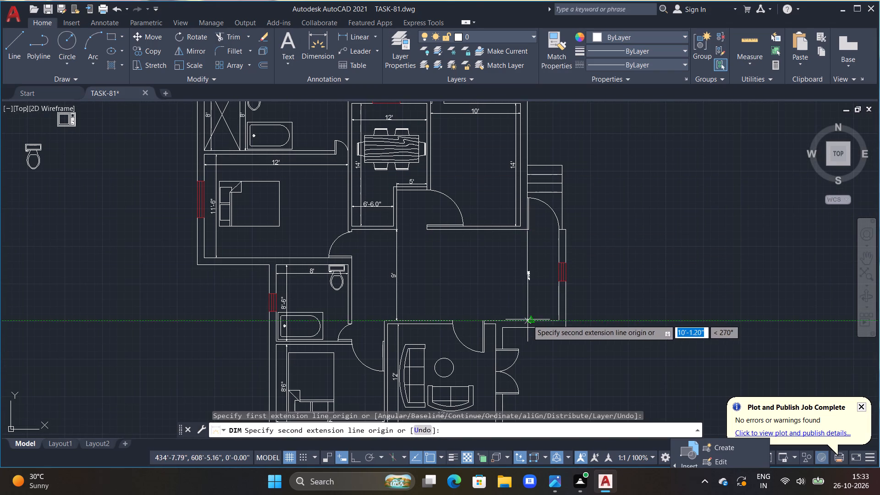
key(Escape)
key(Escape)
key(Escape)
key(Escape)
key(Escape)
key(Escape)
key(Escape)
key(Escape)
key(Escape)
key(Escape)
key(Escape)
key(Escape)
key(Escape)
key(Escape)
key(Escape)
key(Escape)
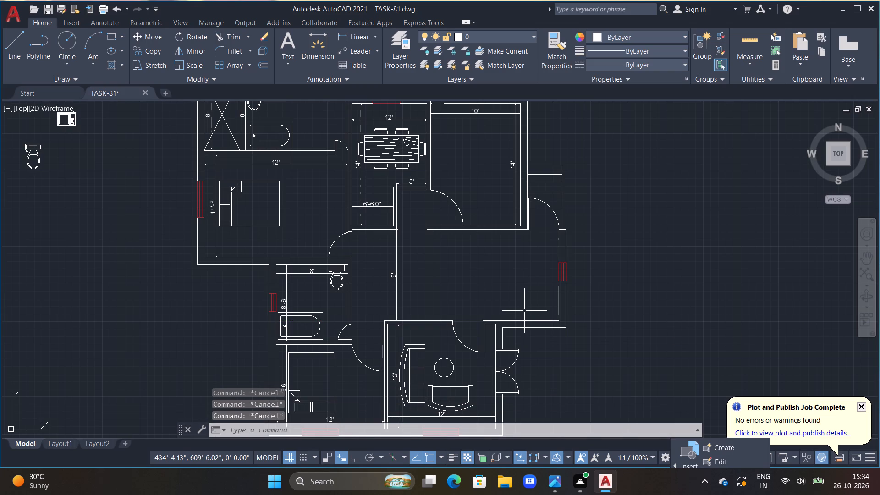
Offset the two upper line segments of the hall's lower wall 4' upward into the hall.
text(OFF 4')
key(Return)
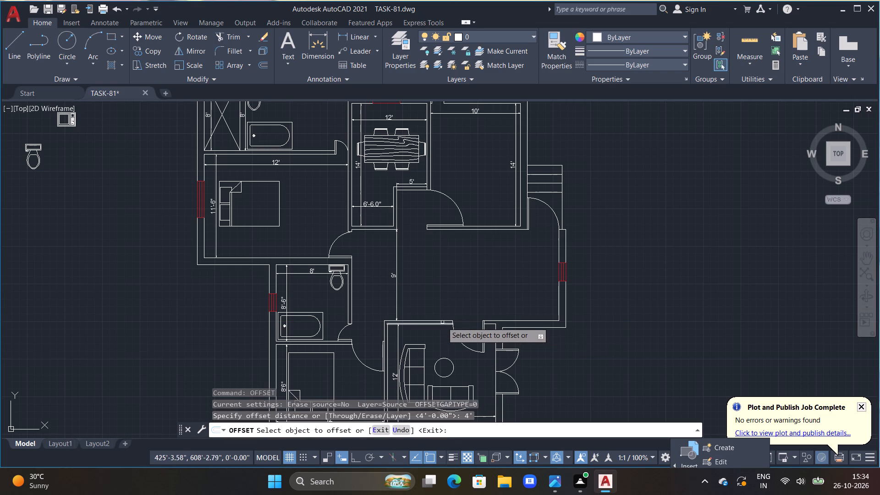
click(441, 320)
click(439, 303)
click(505, 321)
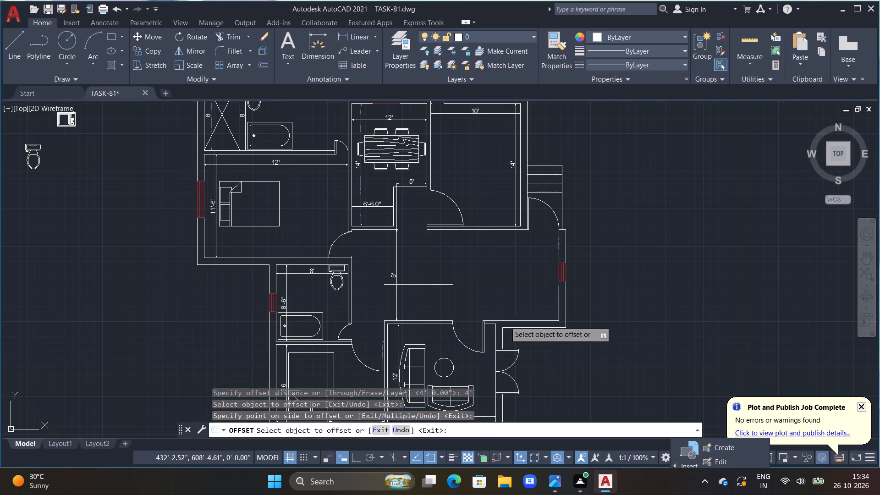
click(504, 290)
key(Escape)
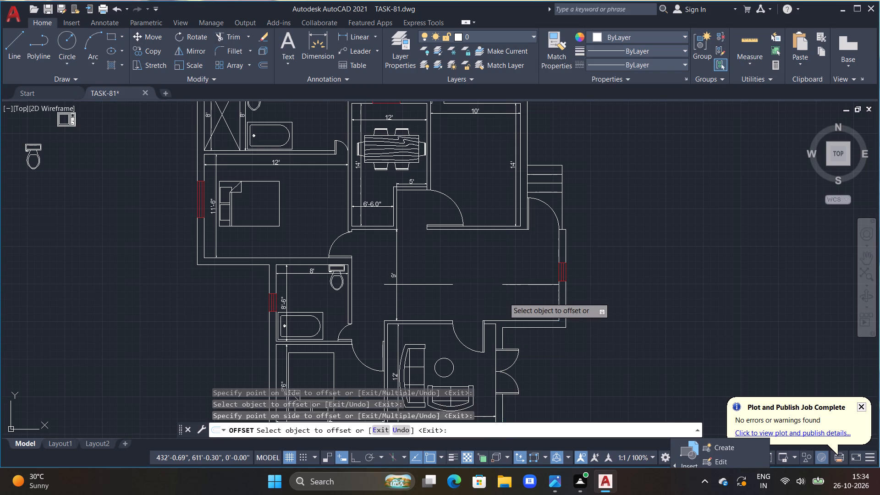
key(Escape)
key(Escape)
Extend the left offset line in the hall rightward across the gap above the doorway to form one continuous horizontal line.
text(EX)
key(space)
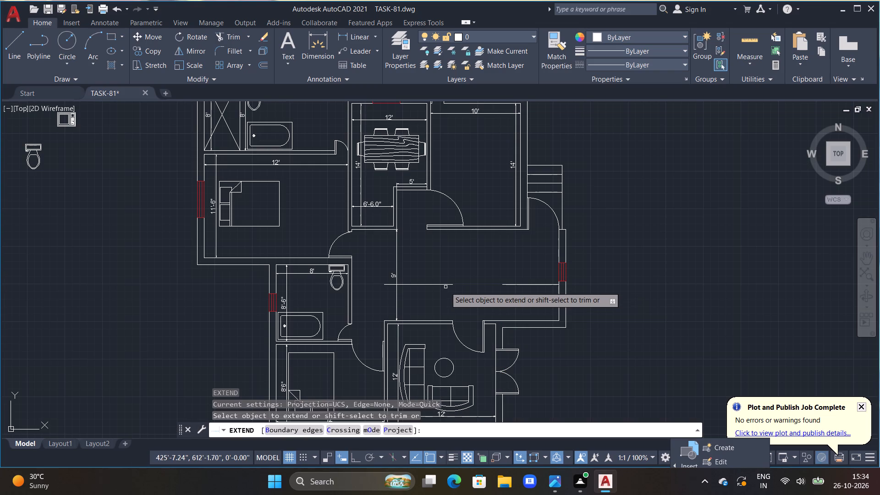
double_click(445, 286)
key(Escape)
key(Escape)
key(Escape)
key(Escape)
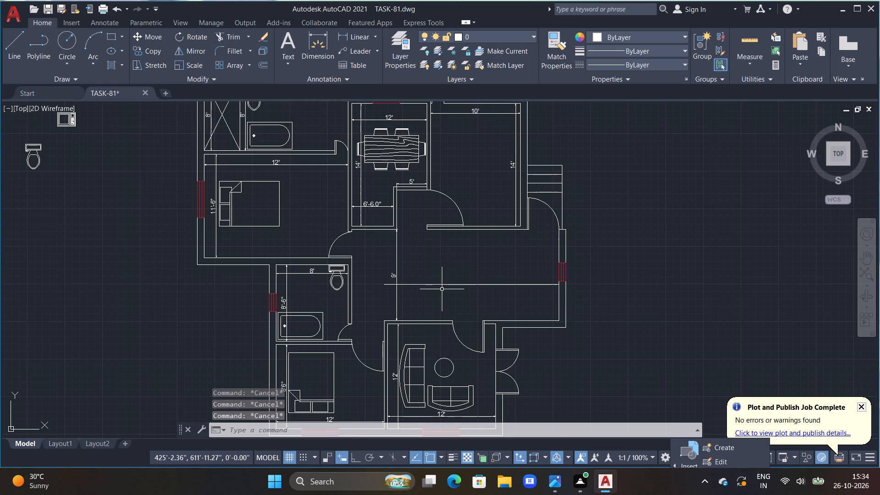
Draw a vertical line across the hall from its lower wall, right of the living-room doorway, up past its upper wall.
middle_drag(447, 292, 516, 293)
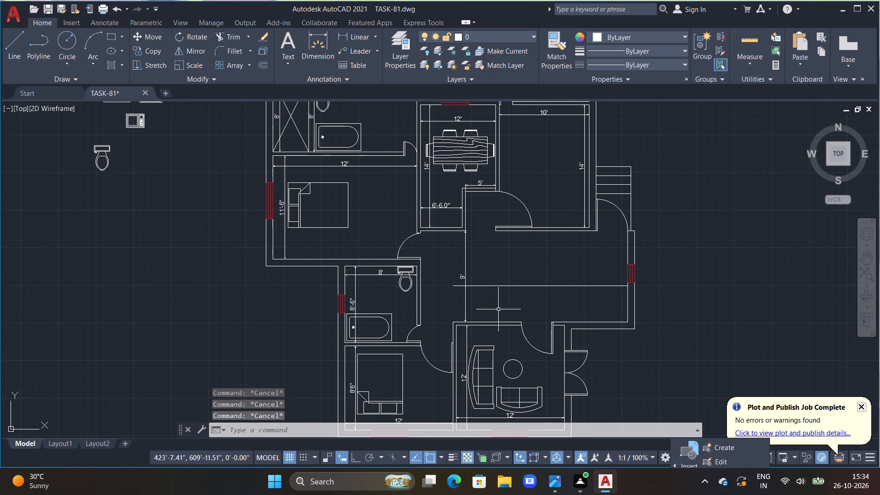
scroll(511, 317, down, 1)
middle_drag(524, 326, 518, 324)
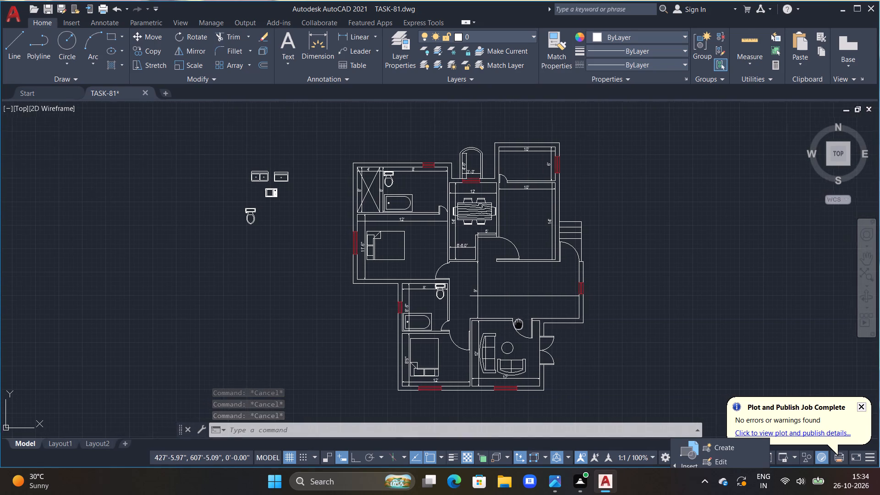
middle_drag(518, 324, 517, 324)
scroll(517, 323, up, 1)
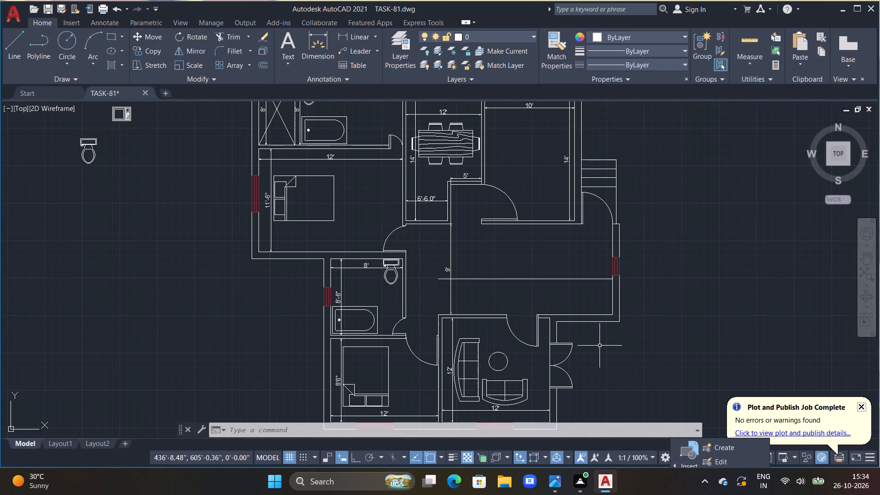
middle_drag(600, 346, 579, 340)
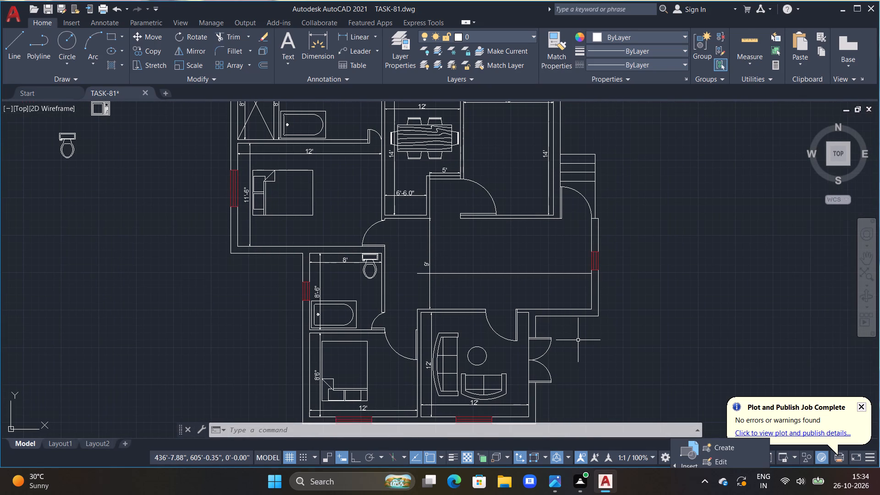
scroll(578, 340, up, 1)
text(L)
key(space)
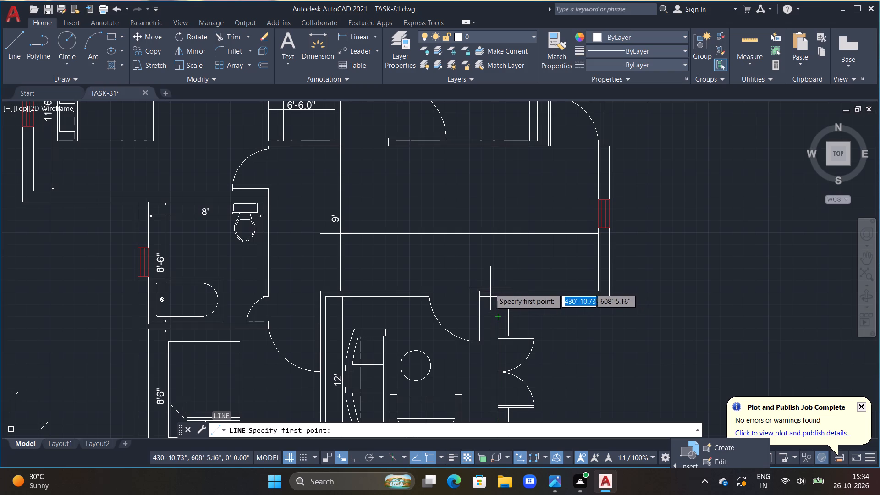
click(492, 291)
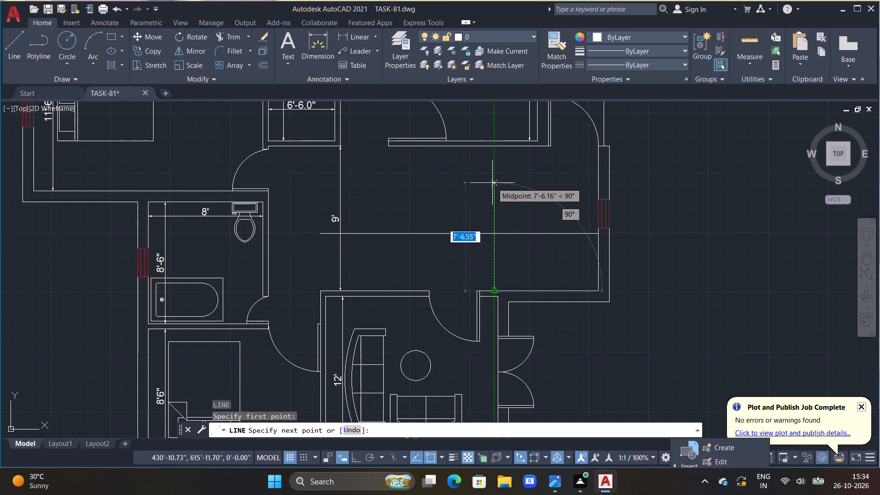
key(F8)
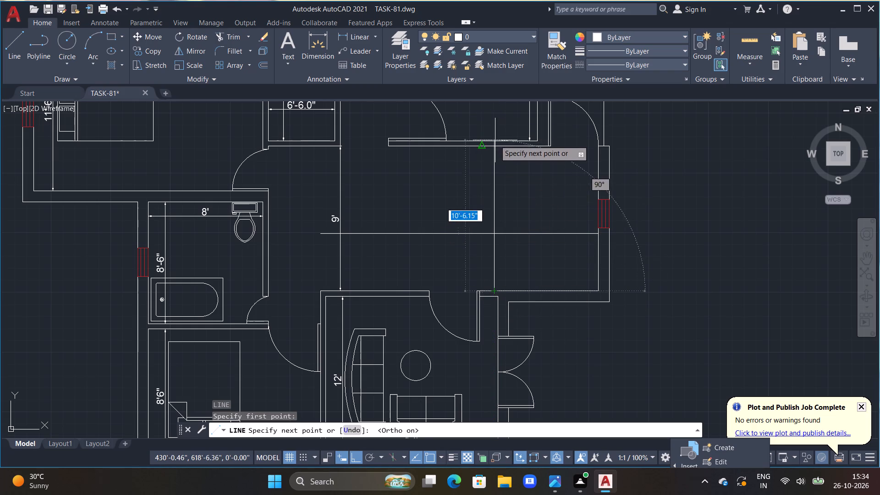
click(496, 131)
key(Escape)
Trim the vertical line above the hall's upper wall and remove the horizontal line's part left of the vertical line.
text(TR)
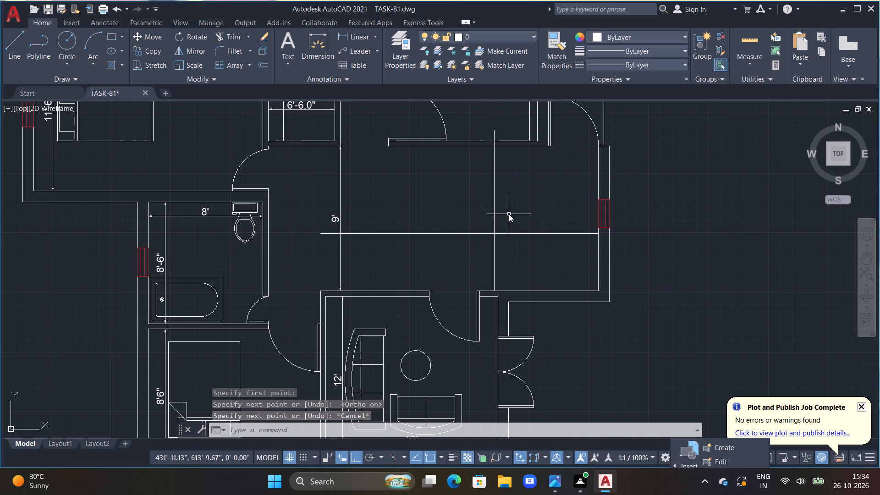
key(space)
click(495, 137)
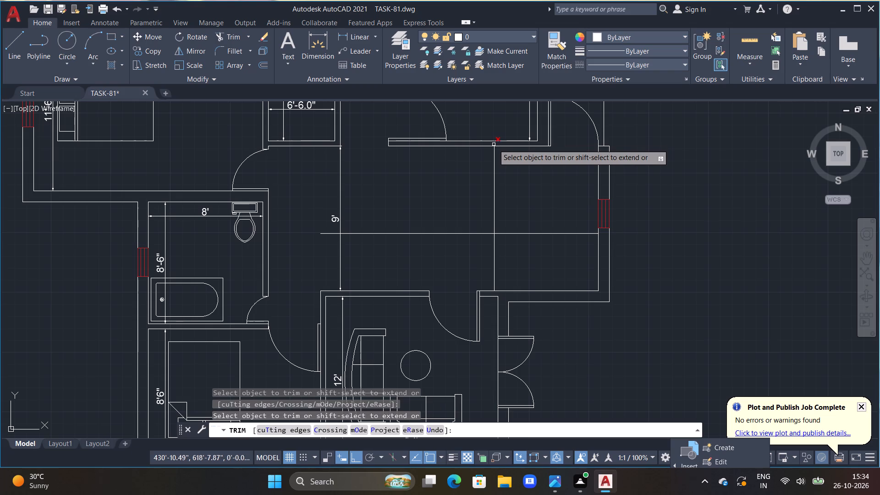
click(495, 144)
click(444, 233)
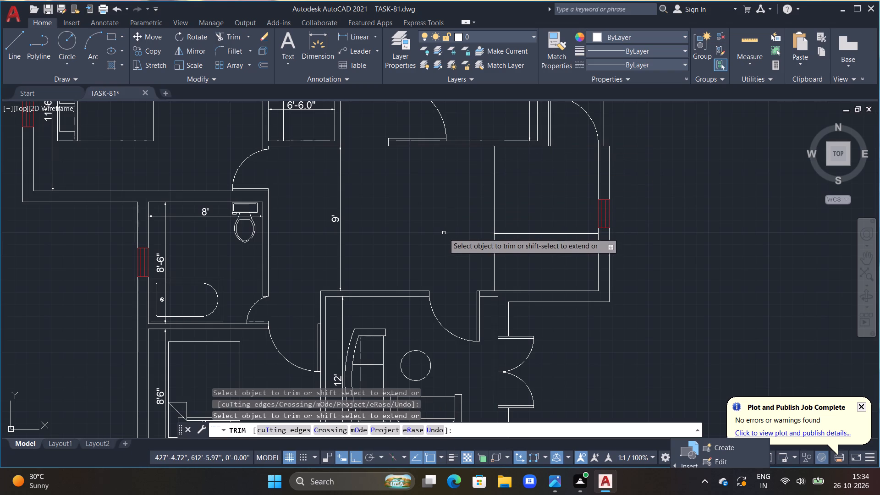
middle_drag(607, 329, 538, 324)
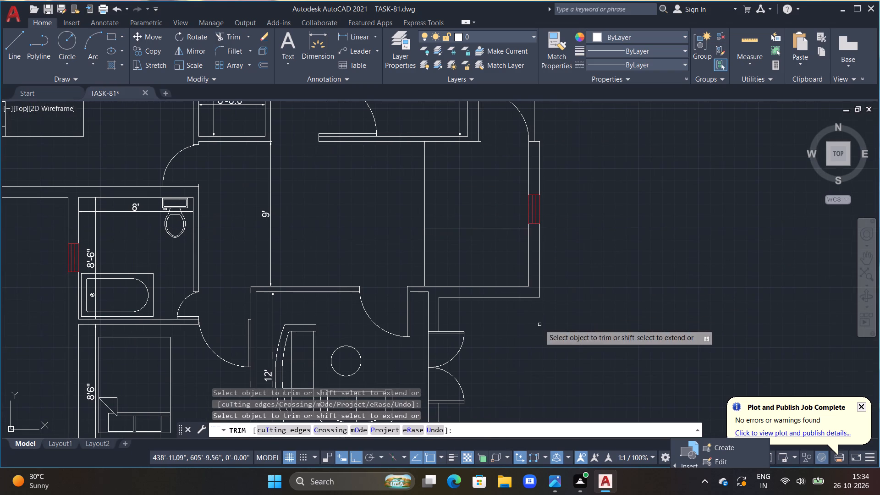
key(Escape)
key(Escape)
key(Escape)
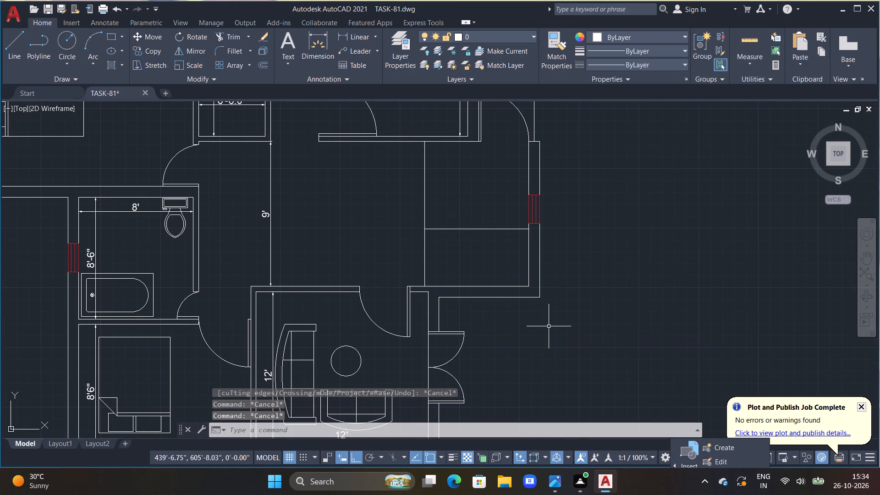
Offset the vertical line four times in succession toward the window wall, spacing the stair tread lines 1' apart.
text(OFF 1')
key(Return)
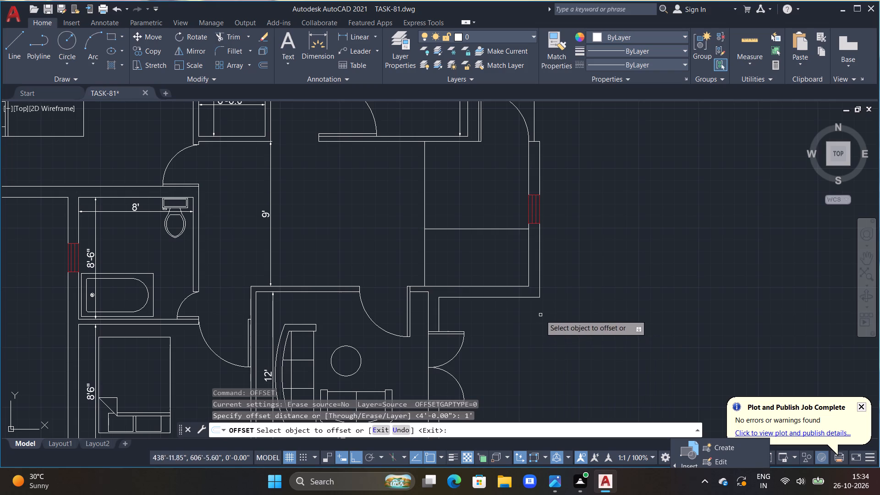
click(425, 236)
click(444, 250)
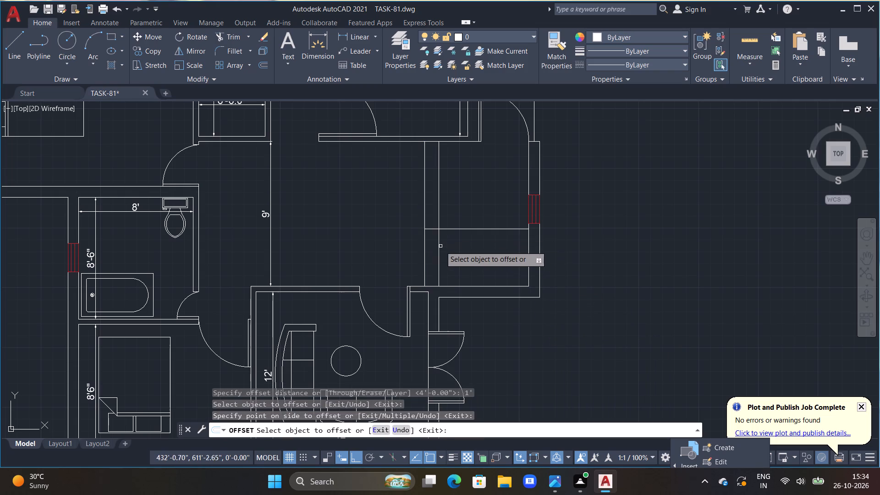
click(439, 244)
click(456, 259)
click(451, 251)
click(451, 251)
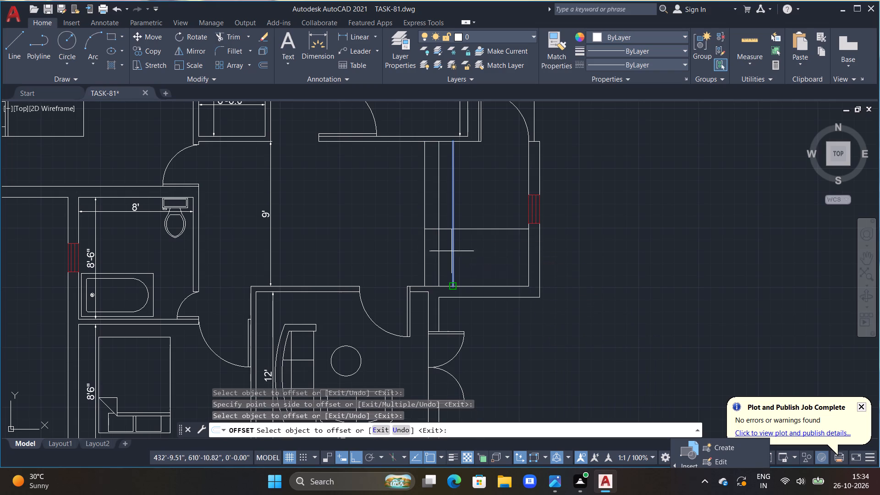
click(461, 257)
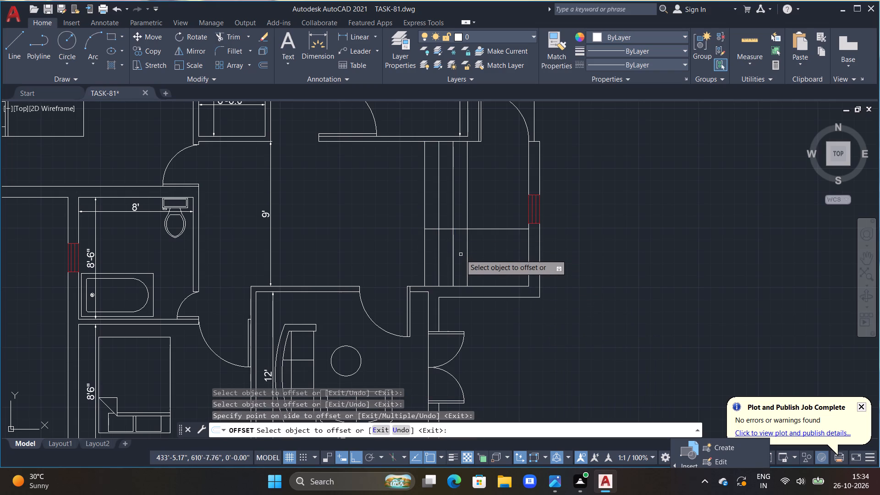
click(468, 169)
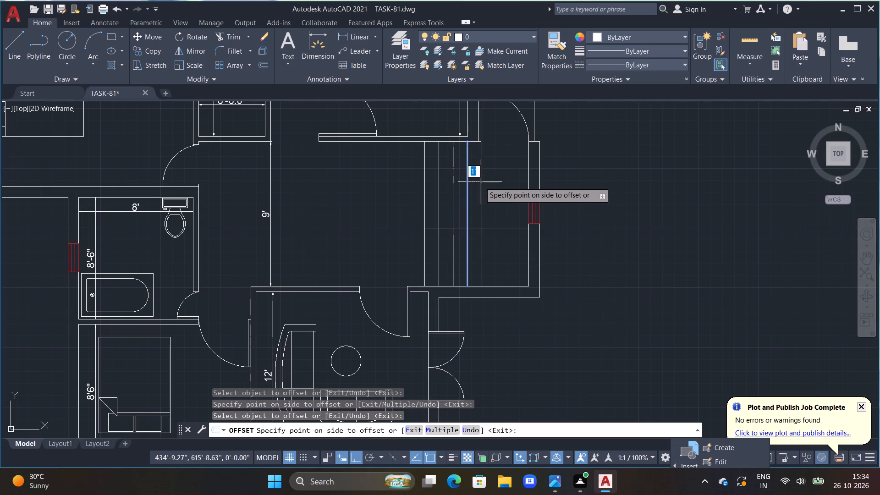
click(480, 182)
key(Escape)
key(Escape)
key(Escape)
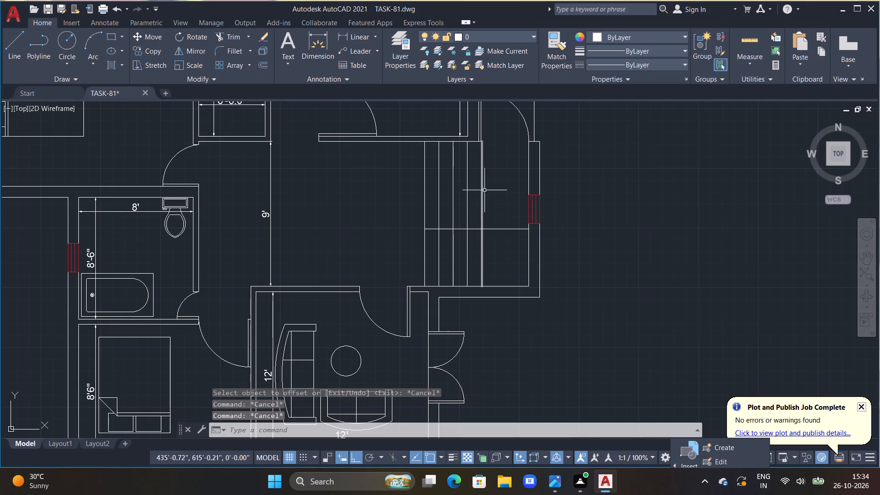
Trim the three leftmost tread lines above the horizontal line at mid-hall.
text(TR)
key(space)
drag(456, 182, 449, 181)
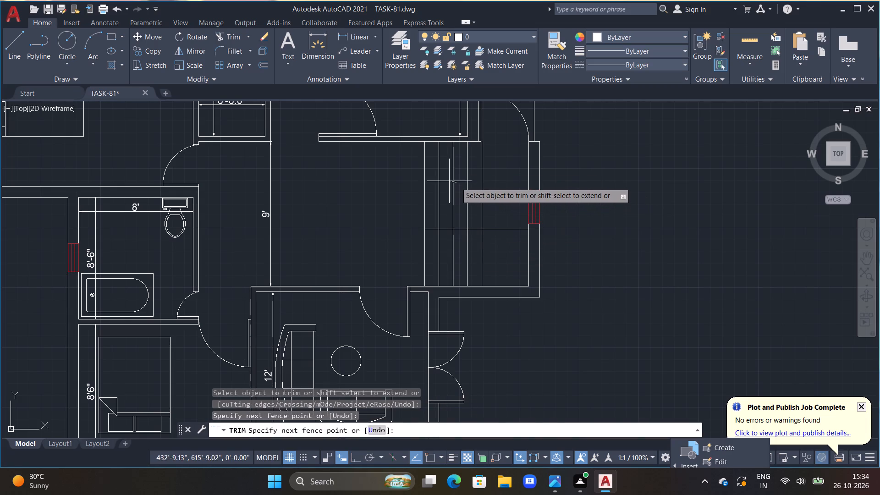
drag(449, 181, 411, 178)
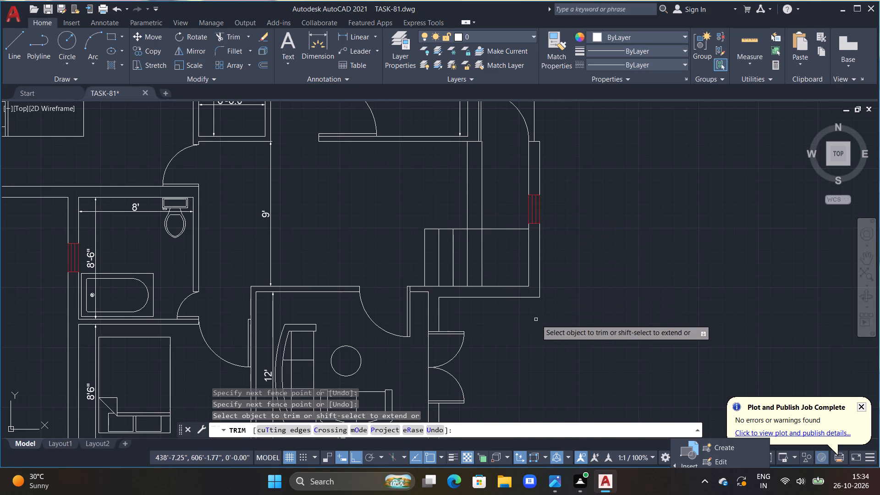
key(Escape)
key(Escape)
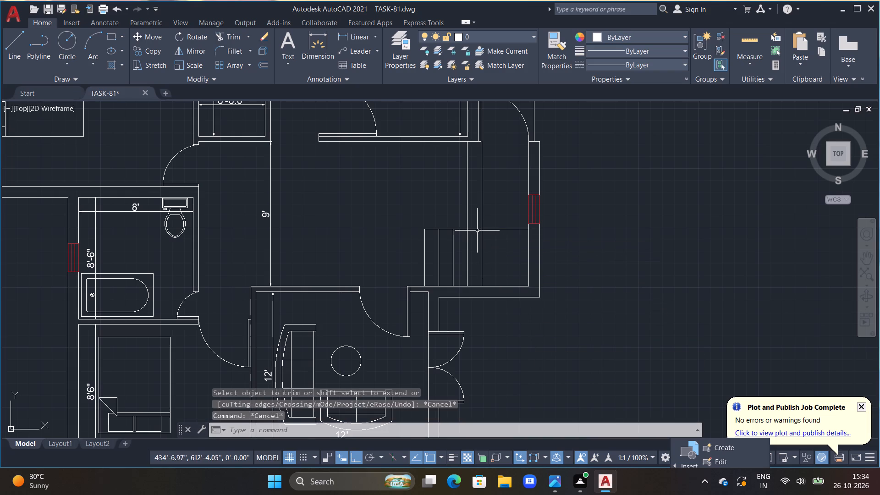
key(Escape)
Extend the third tread line from the left back up to the hall's upper wall.
text(EX)
key(space)
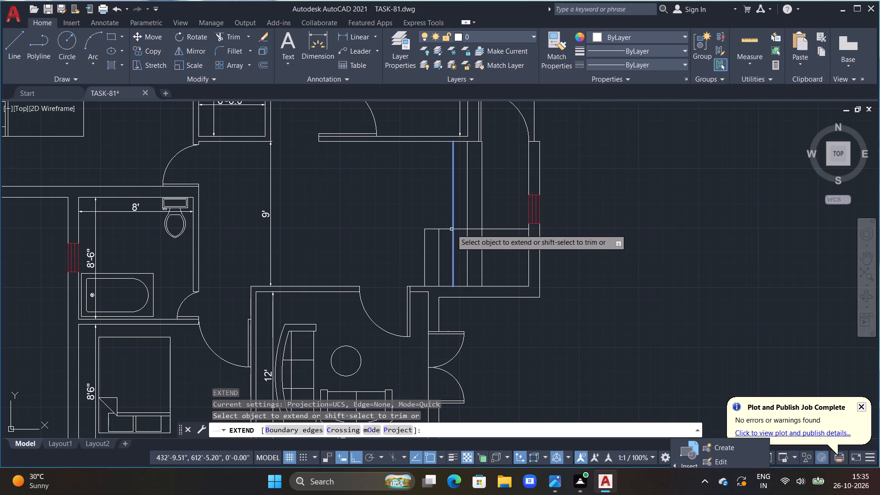
click(451, 234)
key(Escape)
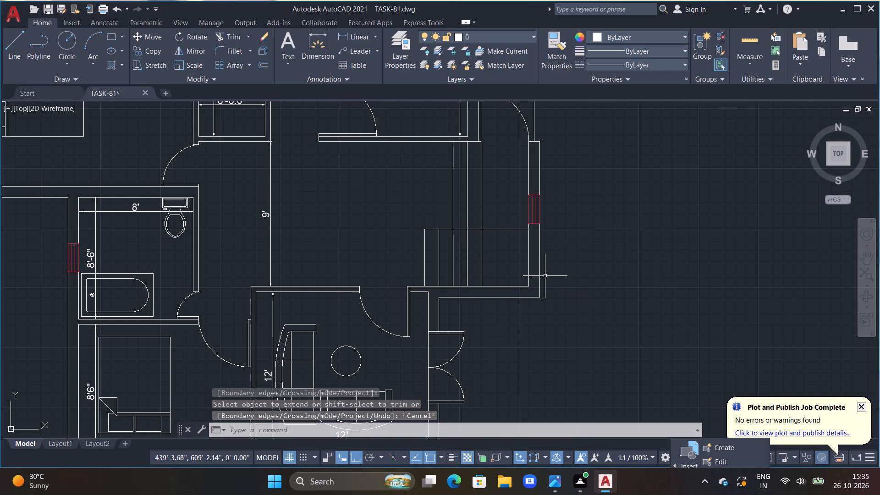
key(Escape)
key(Escape)
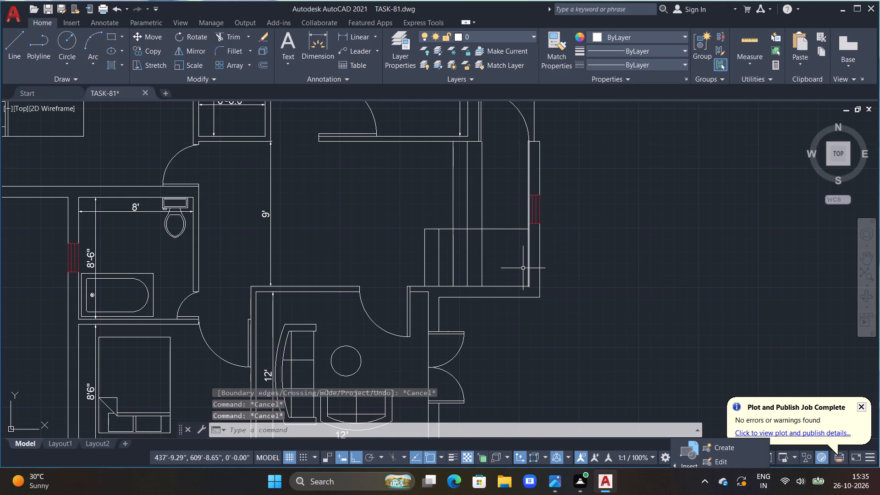
Draw the stair direction line from the second tread line's midpoint, about 4'-1" right, 4'-8" up and 2'-3" left across the upper treads.
text(L)
key(space)
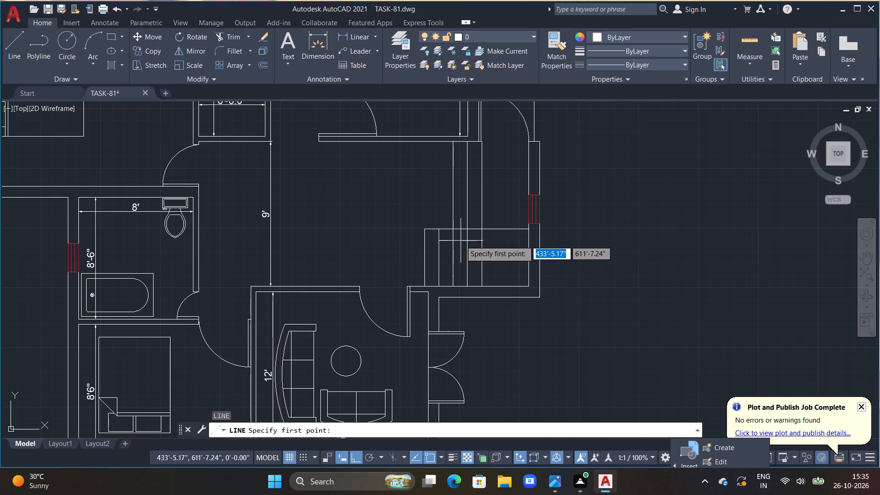
double_click(439, 258)
click(497, 261)
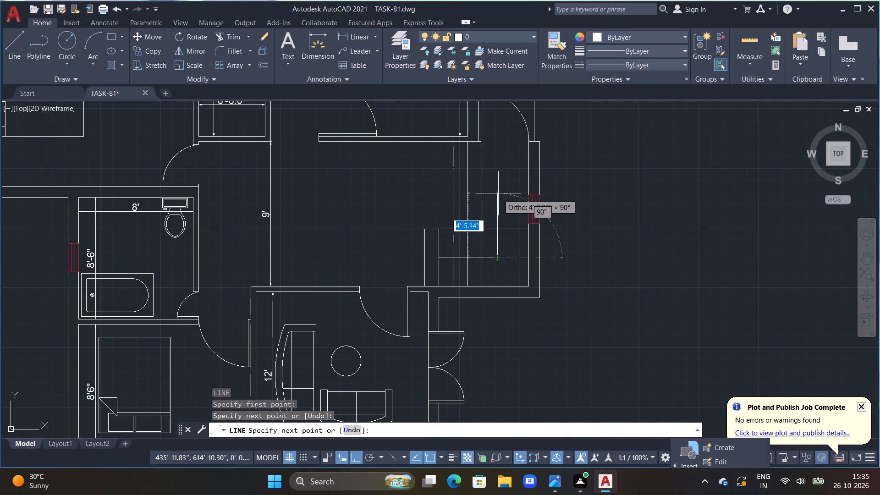
click(498, 191)
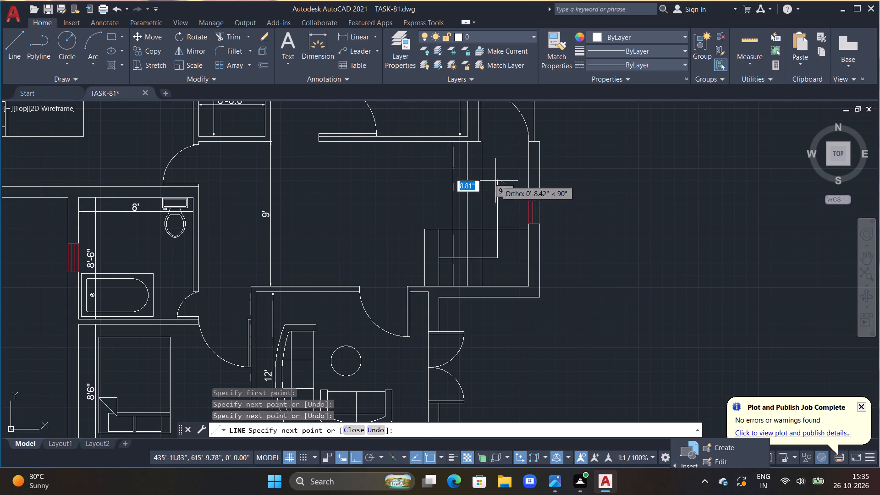
scroll(474, 183, up, 3)
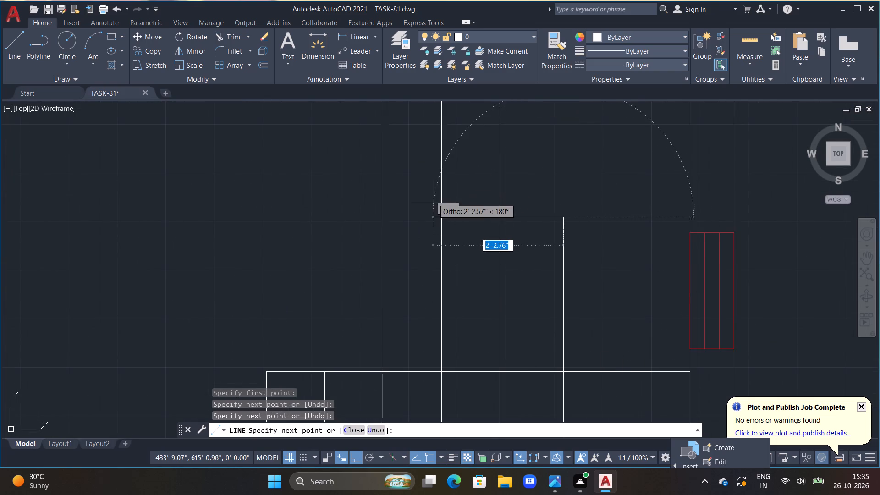
click(430, 217)
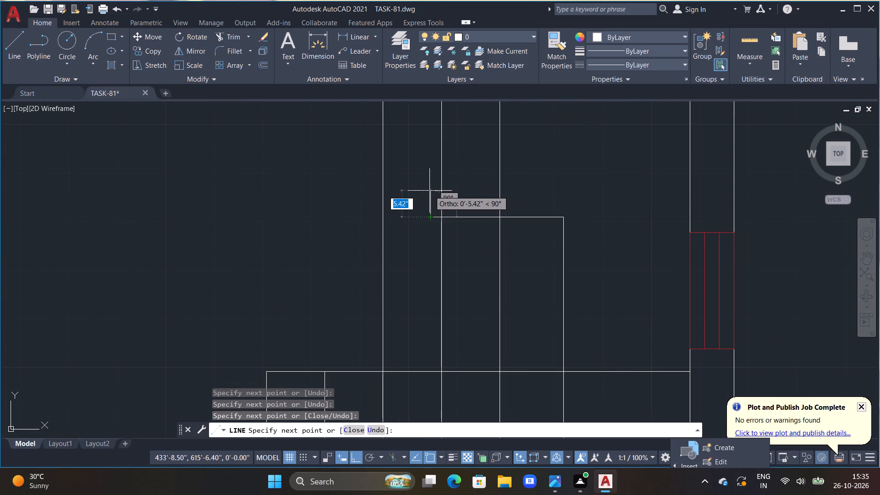
Draw a closed triangular arrowhead pointing left at the end of the stair direction line, about 6" long and 10" wide.
click(429, 191)
key(F8)
key(F8)
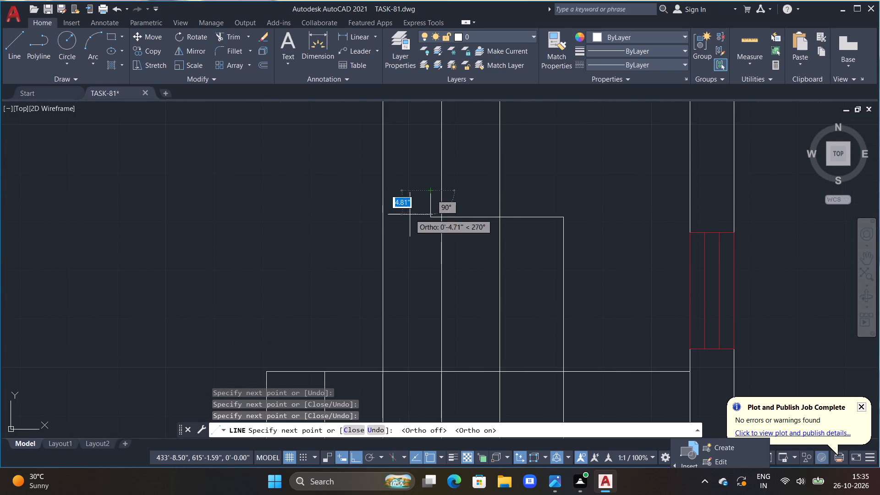
key(F8)
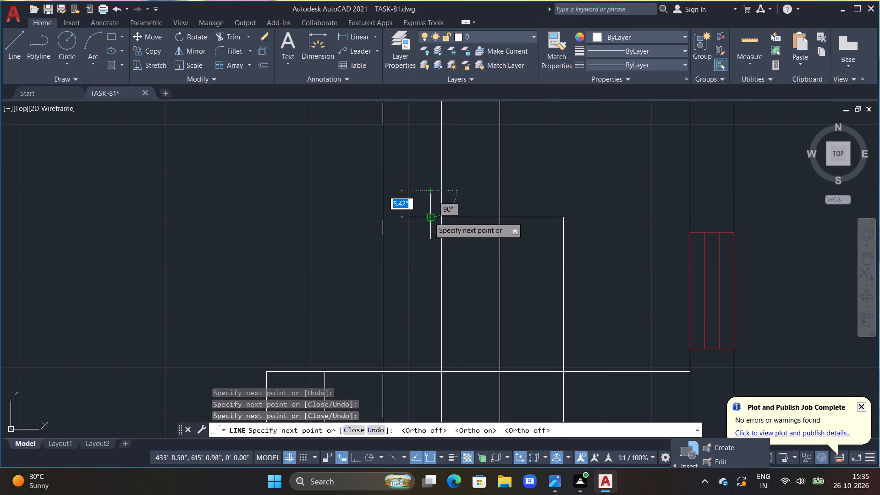
click(400, 215)
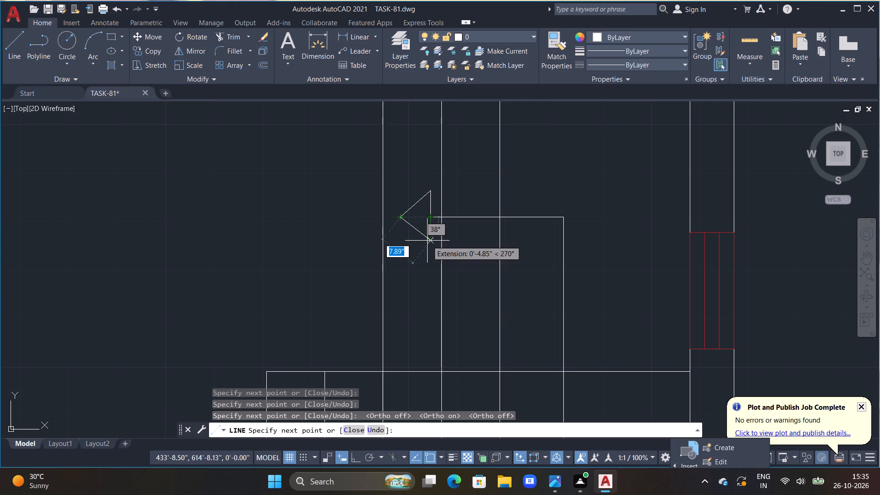
click(427, 241)
double_click(431, 220)
key(Escape)
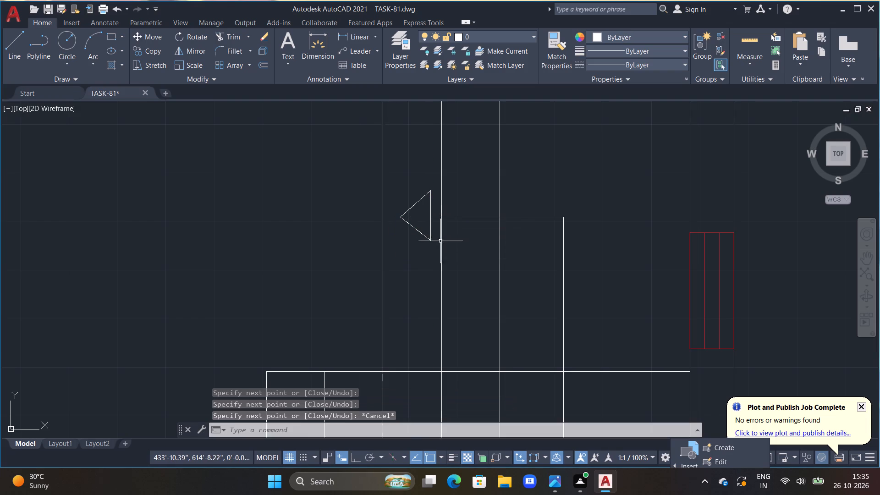
scroll(442, 244, down, 3)
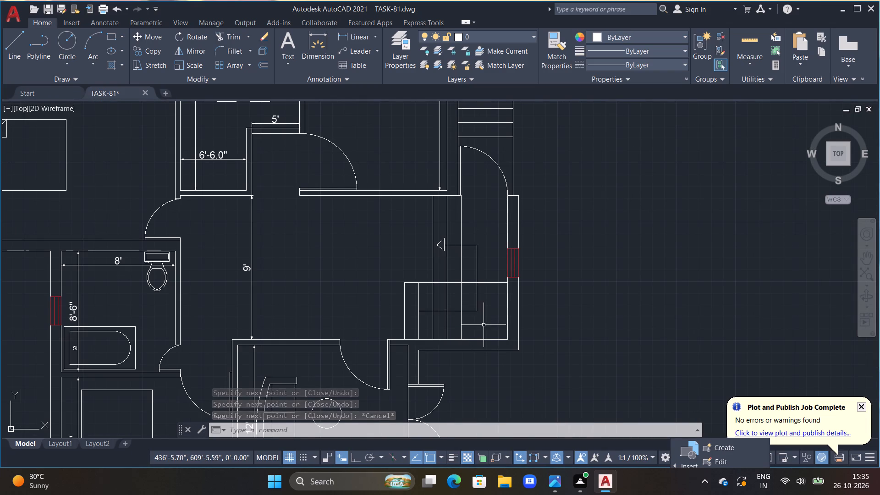
middle_drag(484, 325, 547, 320)
middle_click(571, 435)
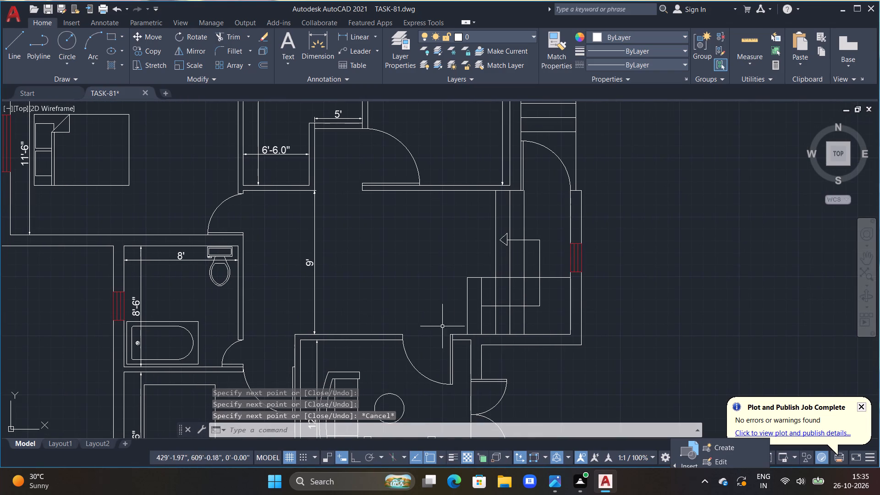
Delete the spare toilet block lying outside the floor plan.
scroll(430, 344, down, 1)
scroll(359, 277, down, 1)
middle_drag(361, 275, 499, 375)
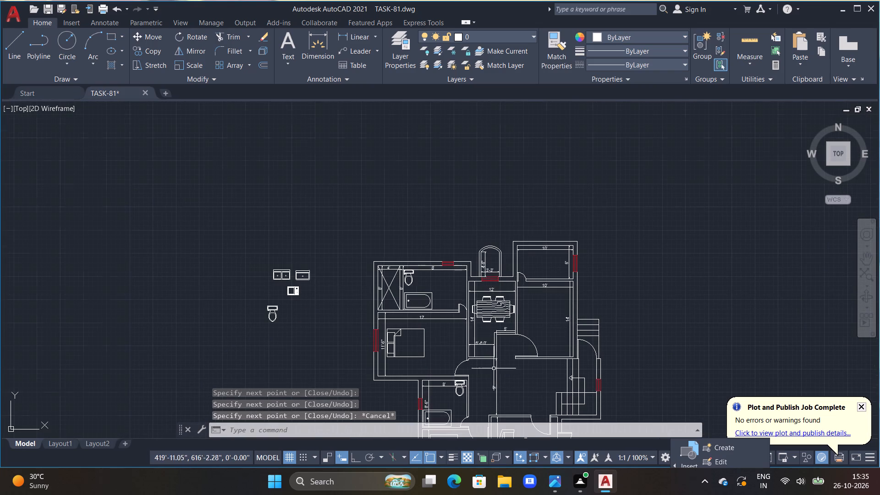
middle_drag(343, 291, 351, 226)
middle_drag(356, 268, 354, 246)
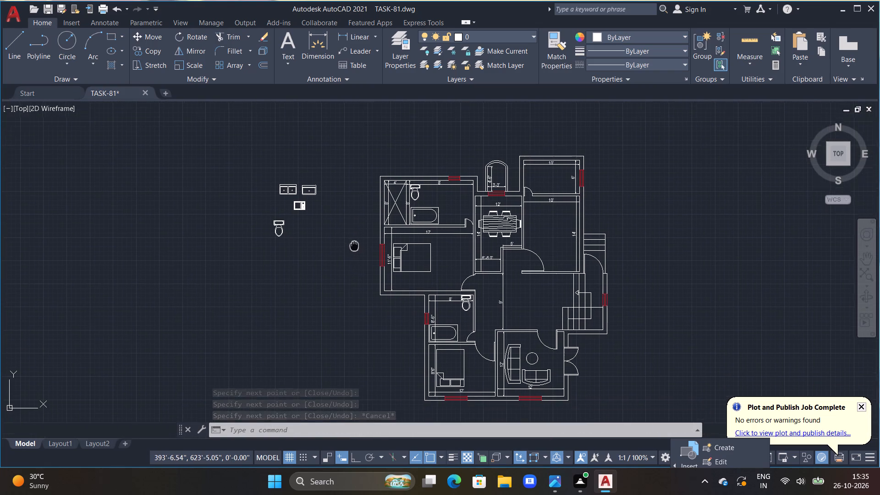
middle_drag(354, 246, 354, 243)
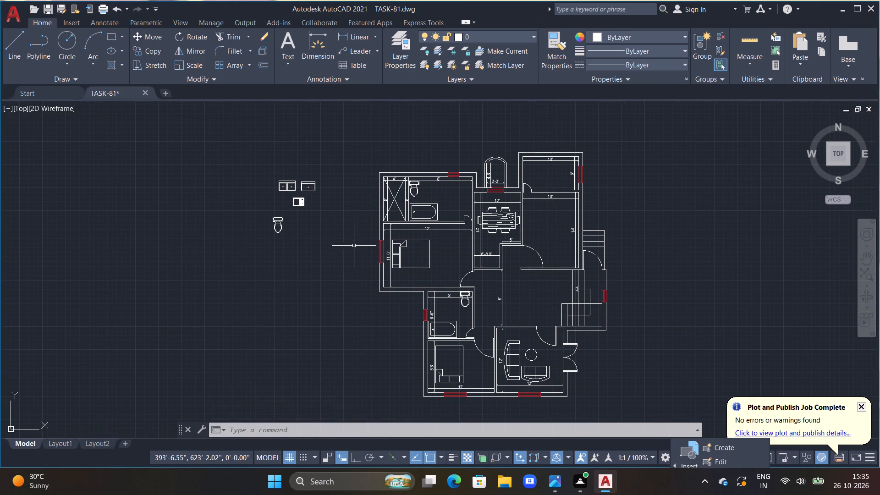
click(279, 228)
key(Delete)
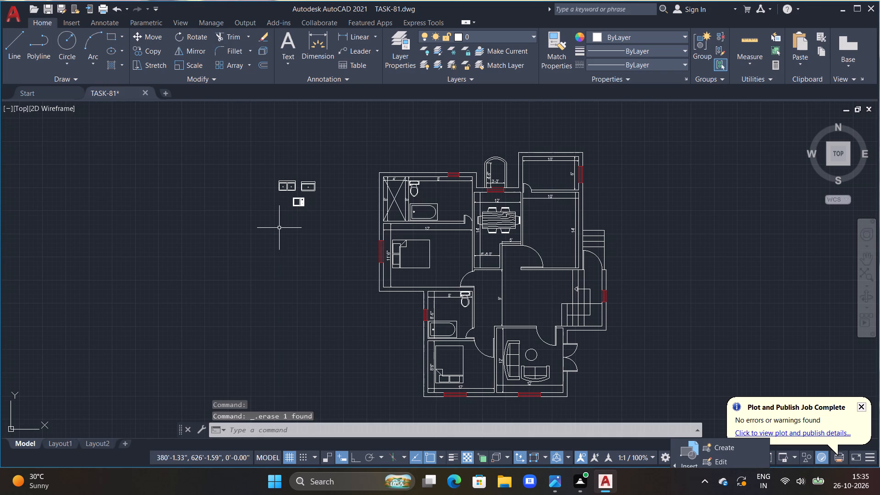
Copy the single-bowl washbasin block into the upper bathroom, against its upper wall below the window.
scroll(313, 192, up, 1)
click(313, 192)
click(313, 185)
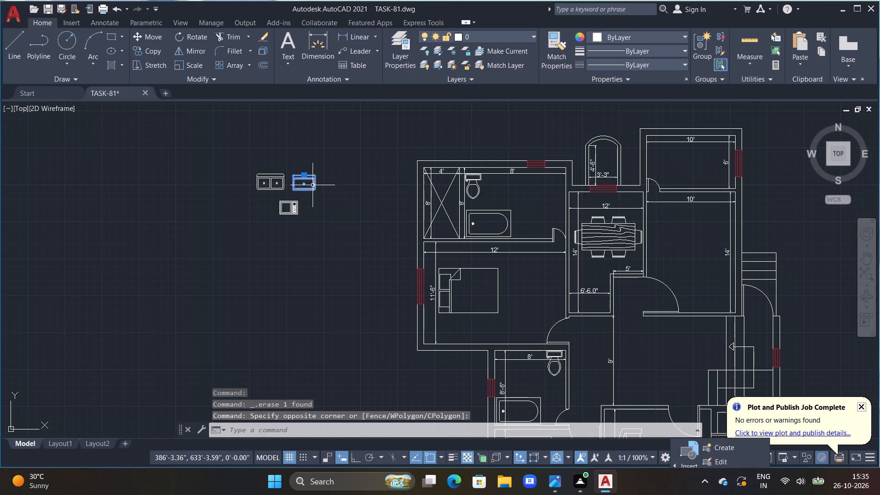
text(CO)
key(space)
drag(314, 197, 320, 197)
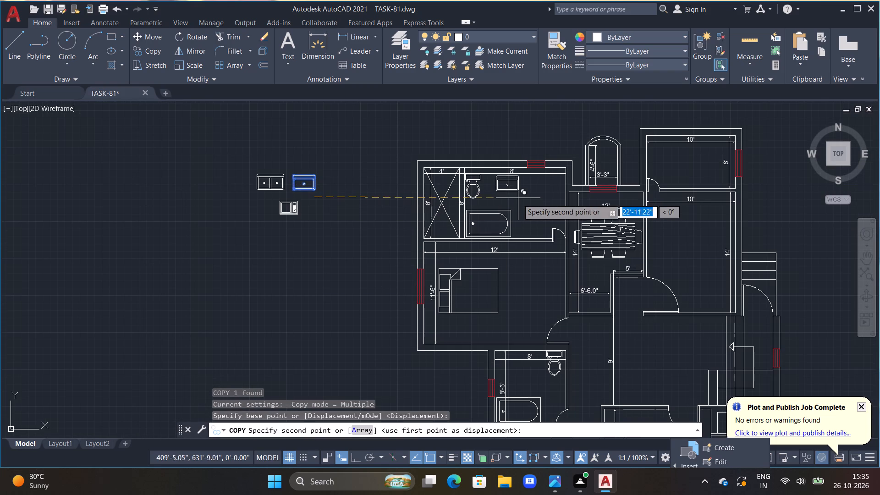
click(549, 196)
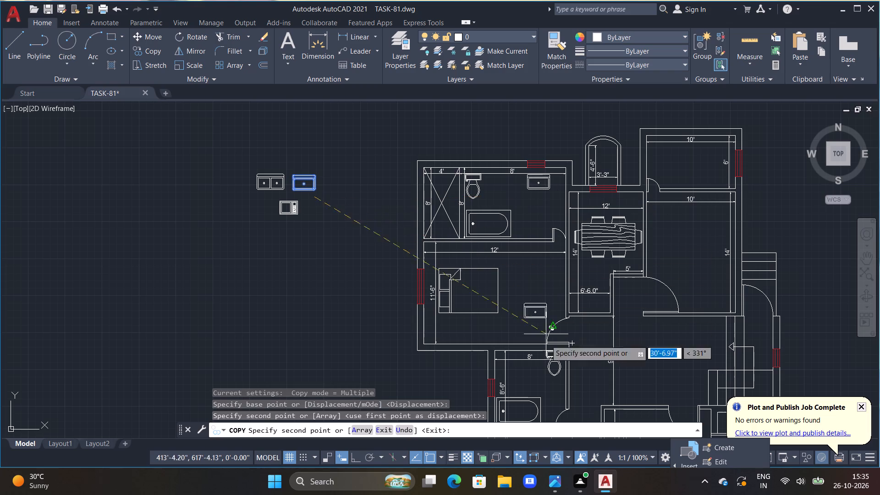
Place another copy of the washbasin in the lower bathroom's upper-left corner, across from the toilet.
scroll(523, 379, up, 2)
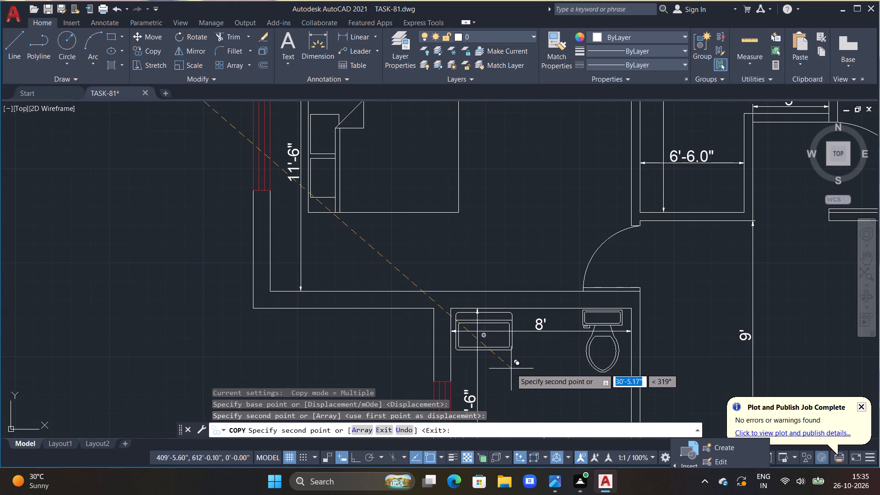
click(511, 368)
scroll(511, 368, down, 3)
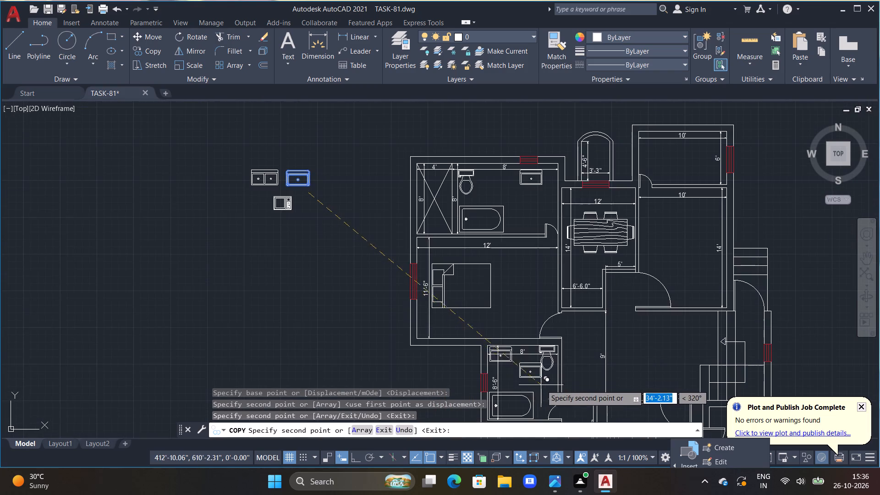
middle_drag(566, 357, 537, 297)
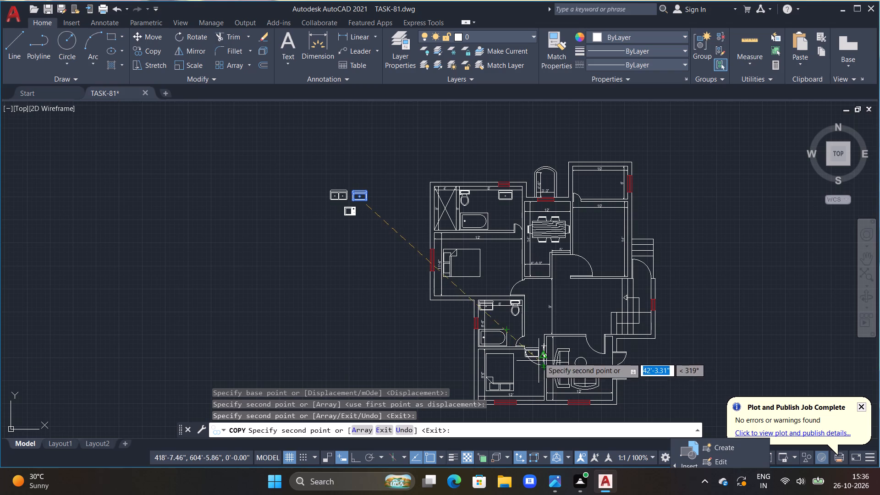
key(Escape)
Delete the original single-bowl washbasin block outside the floor plan.
scroll(434, 268, up, 1)
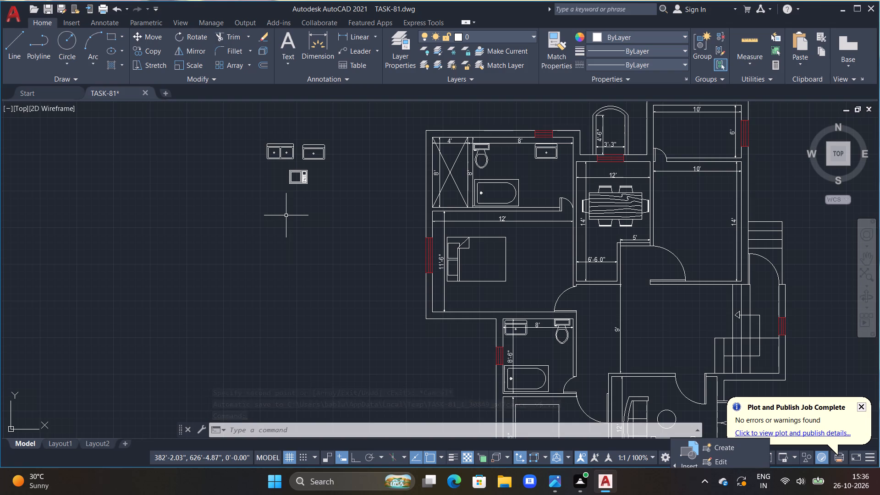
middle_drag(316, 217, 321, 235)
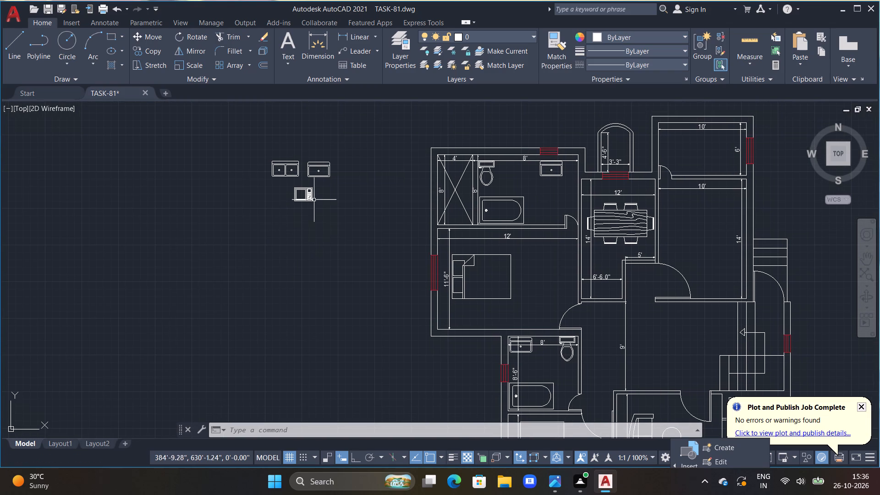
click(323, 177)
key(Delete)
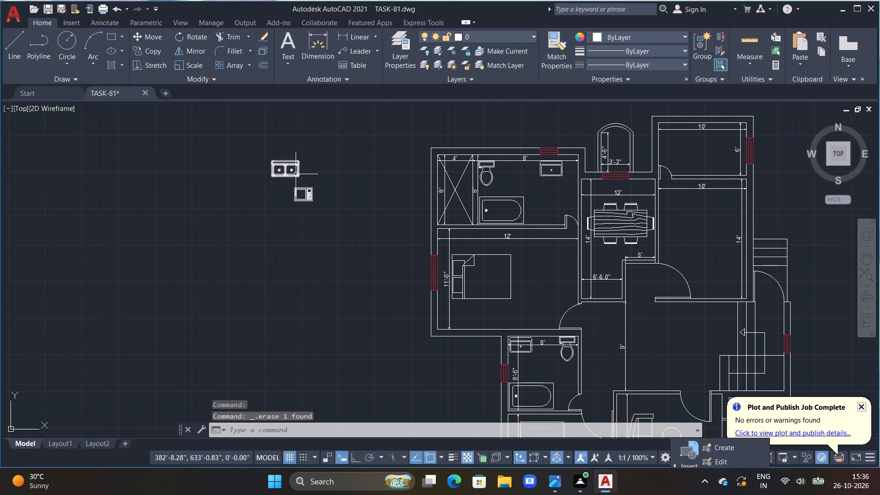
Move the microwave block about 9' down, clear of the double-bowl sink outside the plan.
click(308, 200)
text(M)
key(space)
drag(308, 200, 308, 253)
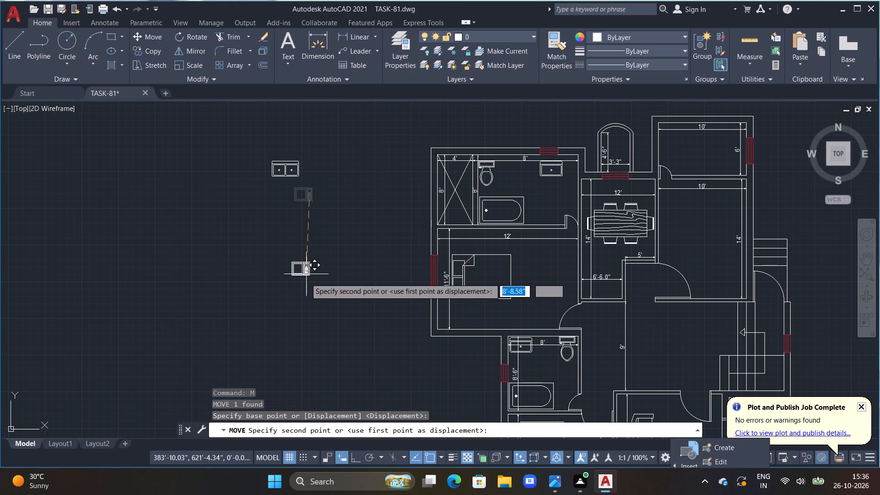
click(306, 279)
key(Escape)
Rotate the double-bowl sink block by 270° with Ortho on so its bowls stack vertically.
click(297, 176)
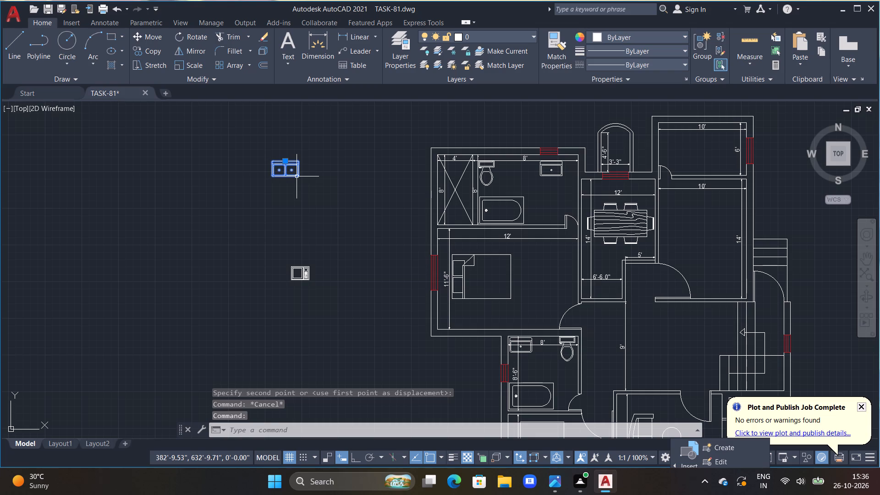
text(RO)
key(space)
drag(297, 176, 297, 187)
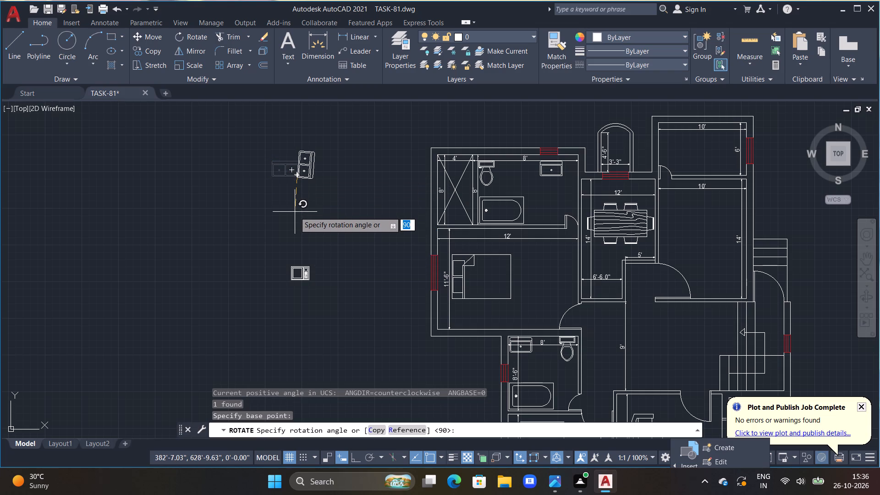
key(F8)
click(295, 212)
Rotate the microwave block a quarter turn clockwise so its keypad side faces down.
click(308, 272)
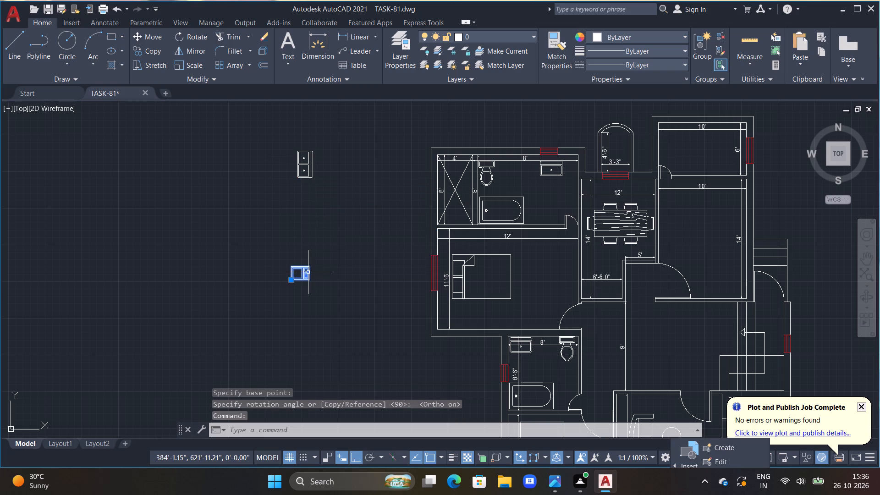
text(RO)
key(space)
key(F8)
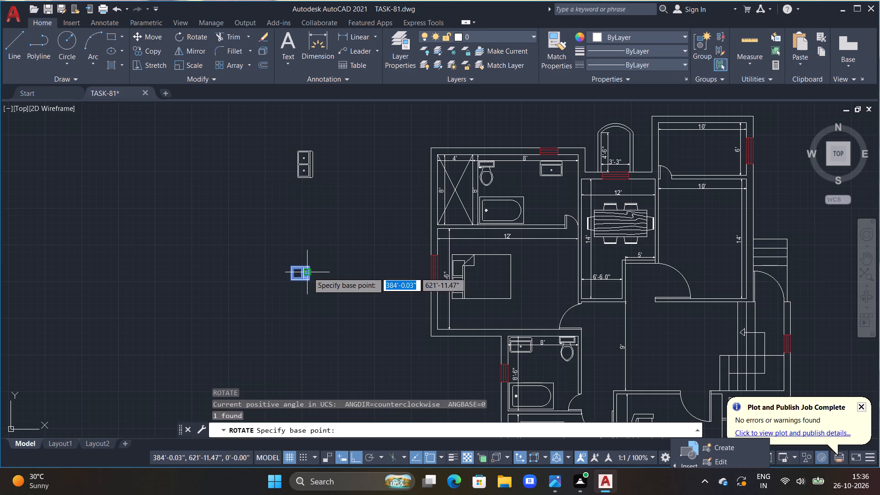
double_click(308, 272)
click(305, 291)
Move the microwave block about 47'-11" horizontally into the 10' by 14' room, near its right wall.
click(304, 275)
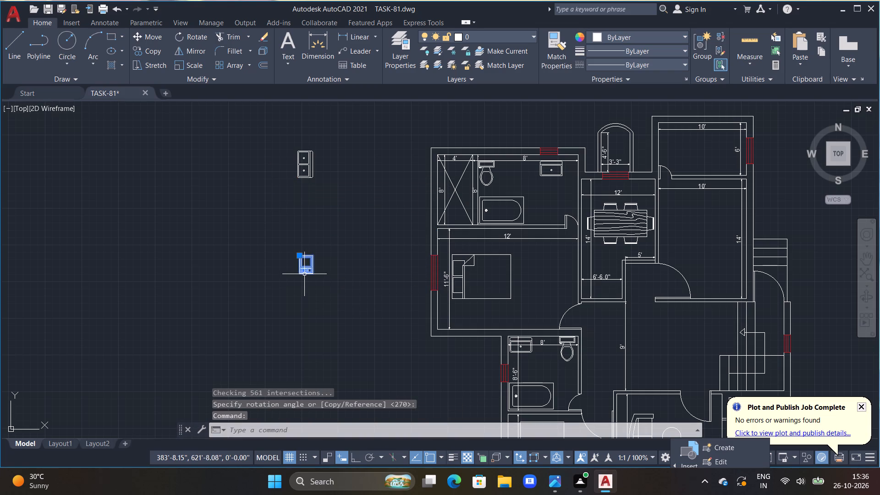
text(M)
key(space)
drag(304, 274, 311, 277)
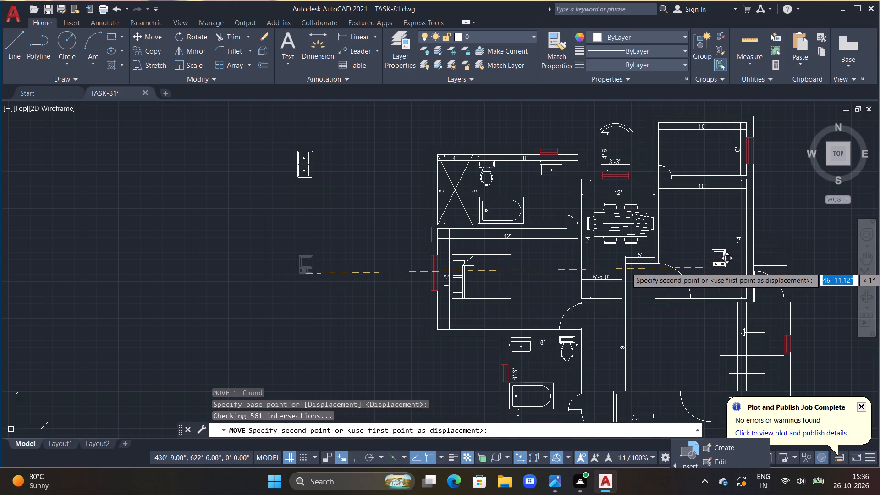
key(F8)
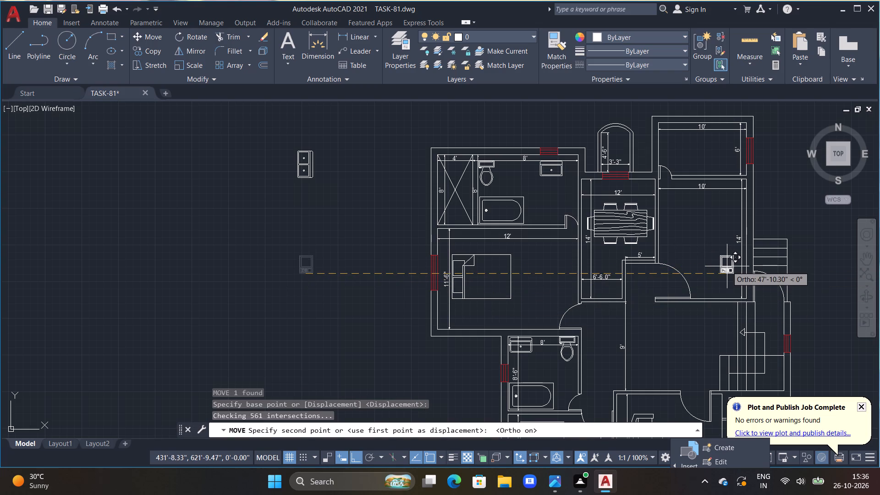
scroll(727, 266, up, 1)
middle_drag(727, 266, 665, 278)
middle_click(665, 278)
scroll(665, 278, up, 1)
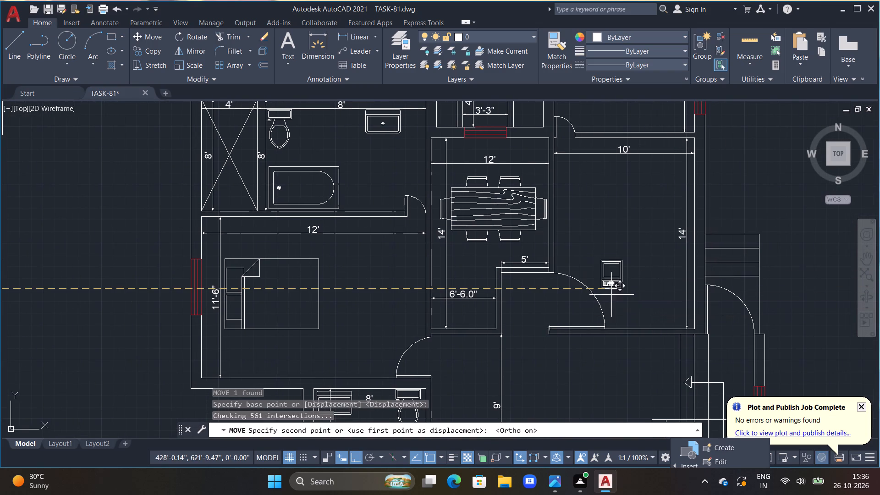
click(664, 304)
key(Escape)
Move the double-bowl sink block about 48'-11" into the 10' by 14' room, above the microwave near the right wall.
scroll(400, 250, down, 1)
click(145, 171)
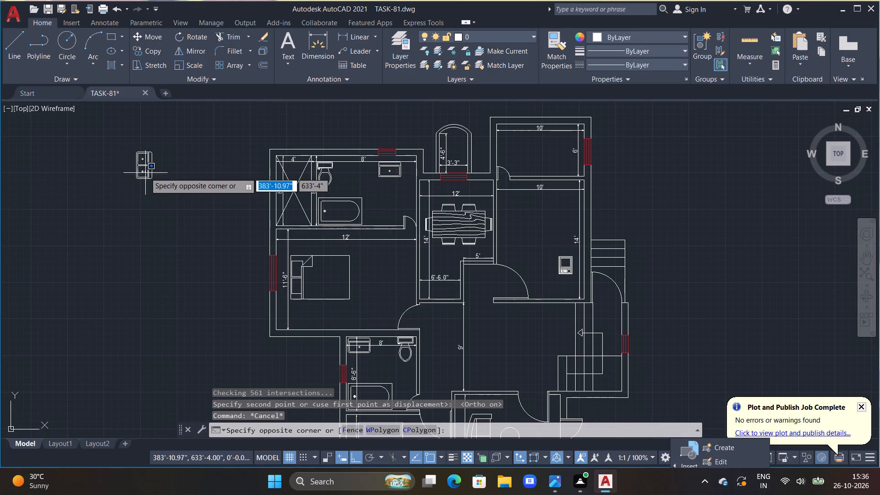
click(154, 184)
click(141, 179)
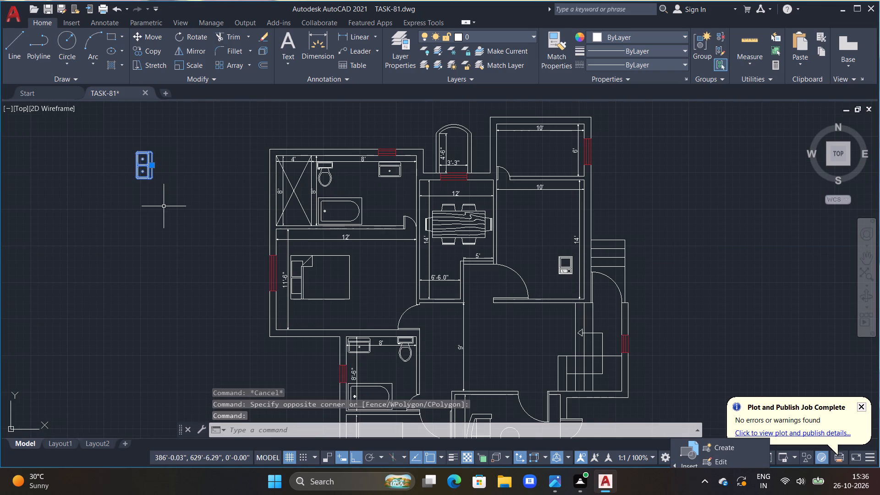
key(m)
key(space)
drag(165, 206, 240, 242)
key(F8)
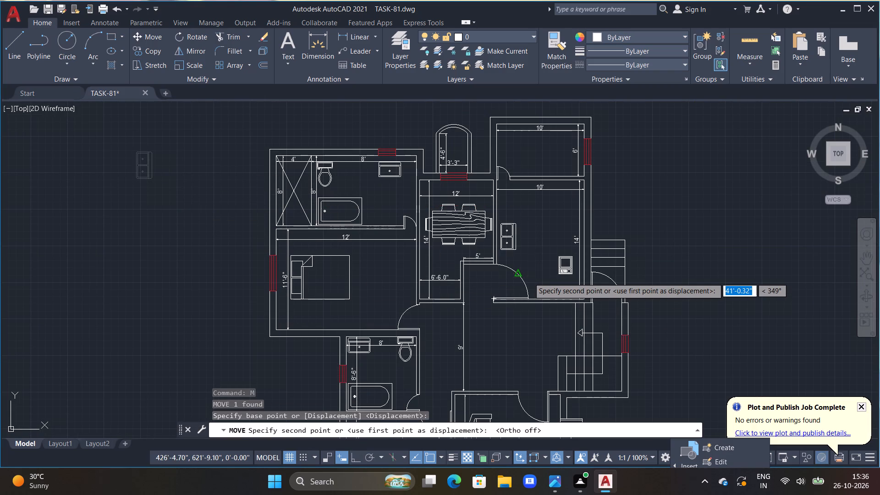
click(587, 260)
key(Escape)
Shift the microwave block about 9" right, closer to the room's right wall.
scroll(567, 253, up, 2)
middle_click(568, 252)
click(571, 263)
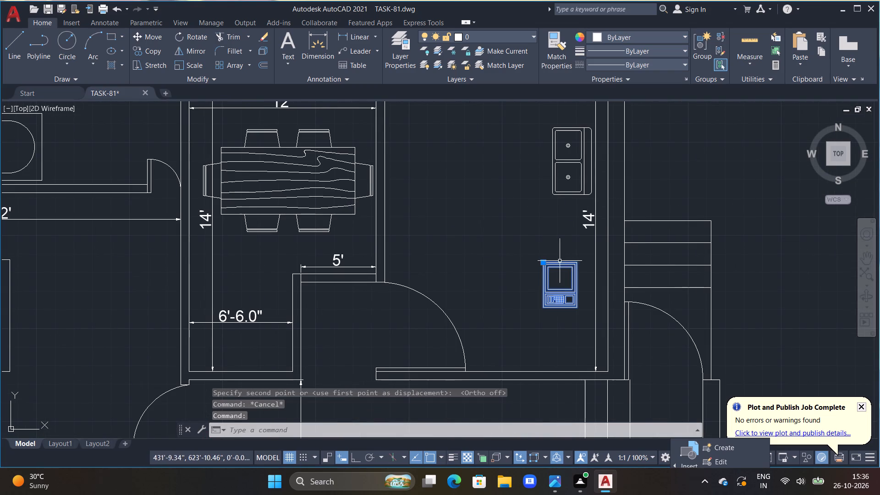
click(544, 262)
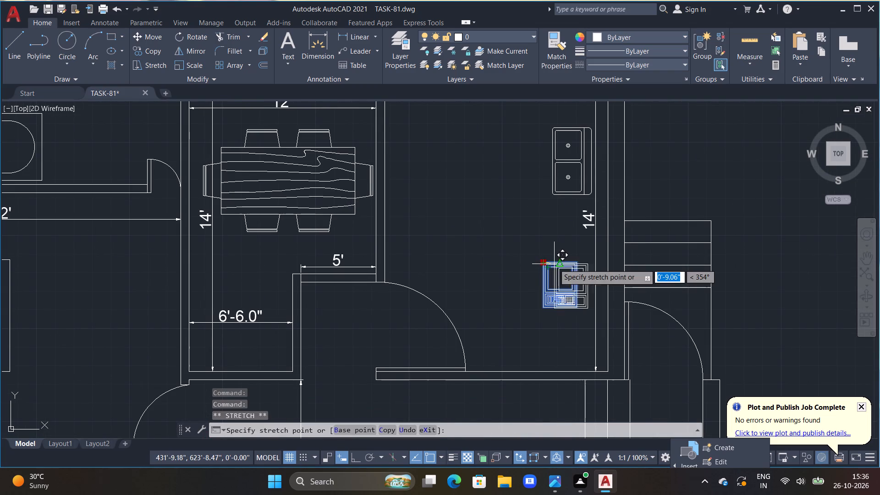
click(555, 264)
key(Escape)
key(Escape)
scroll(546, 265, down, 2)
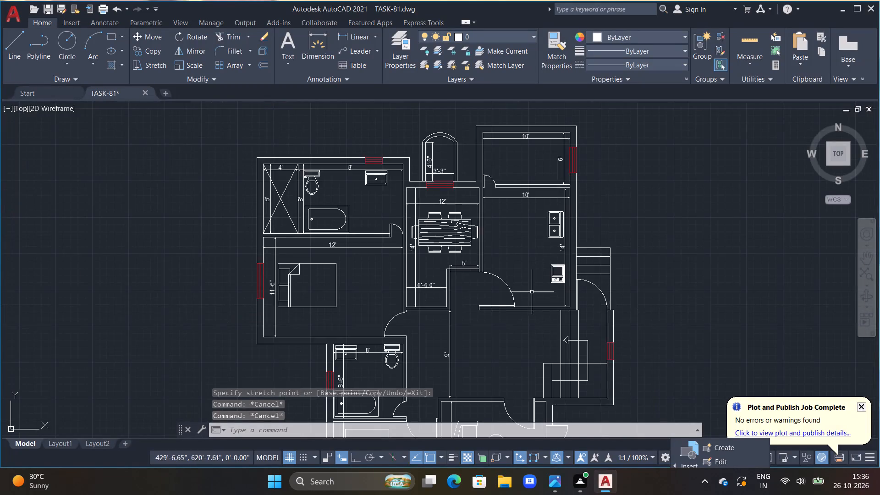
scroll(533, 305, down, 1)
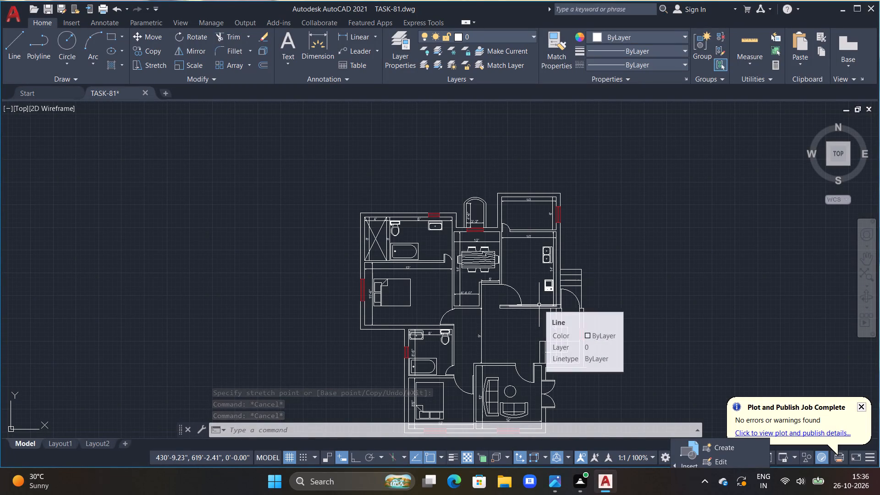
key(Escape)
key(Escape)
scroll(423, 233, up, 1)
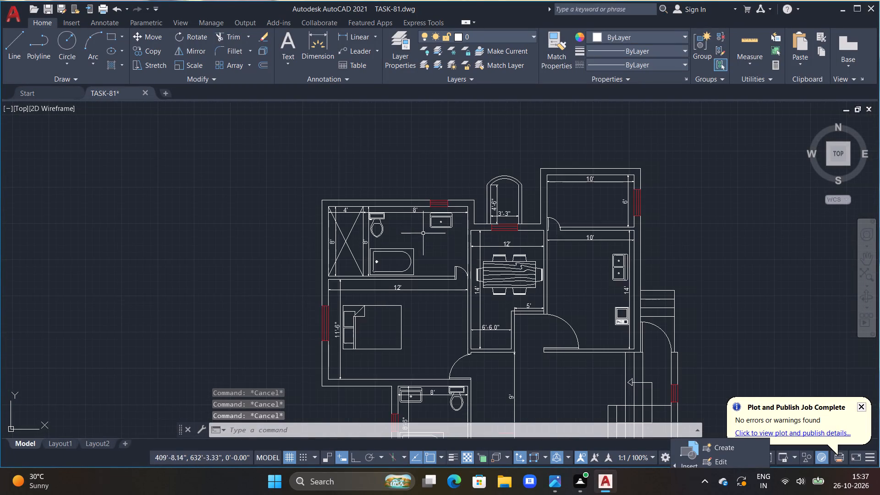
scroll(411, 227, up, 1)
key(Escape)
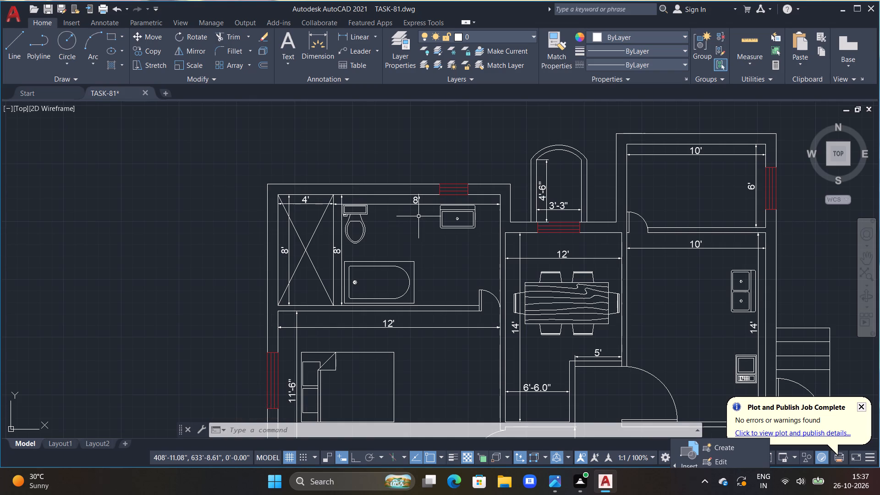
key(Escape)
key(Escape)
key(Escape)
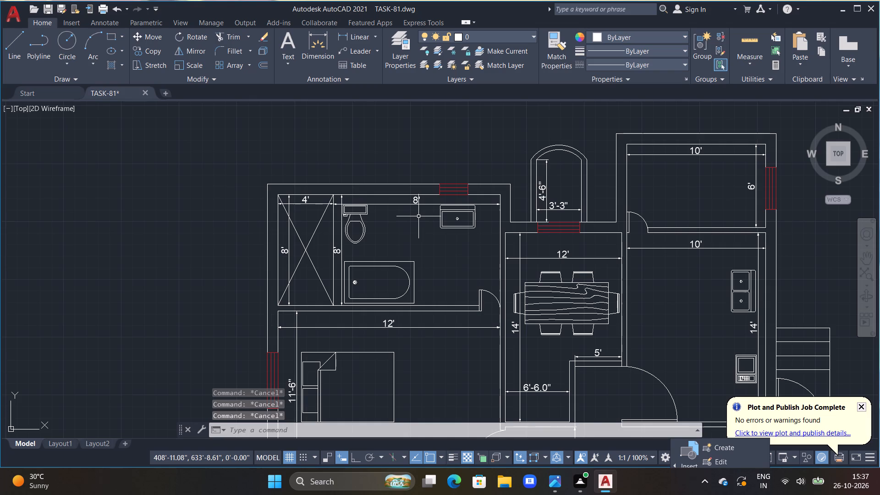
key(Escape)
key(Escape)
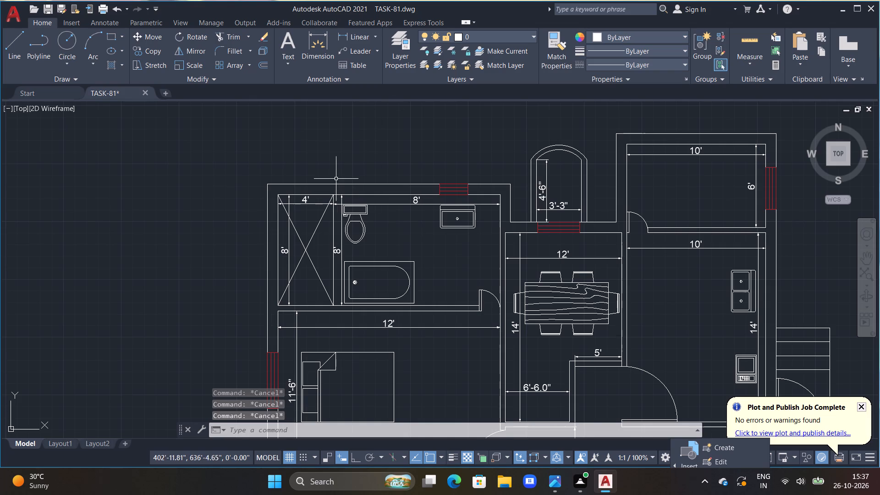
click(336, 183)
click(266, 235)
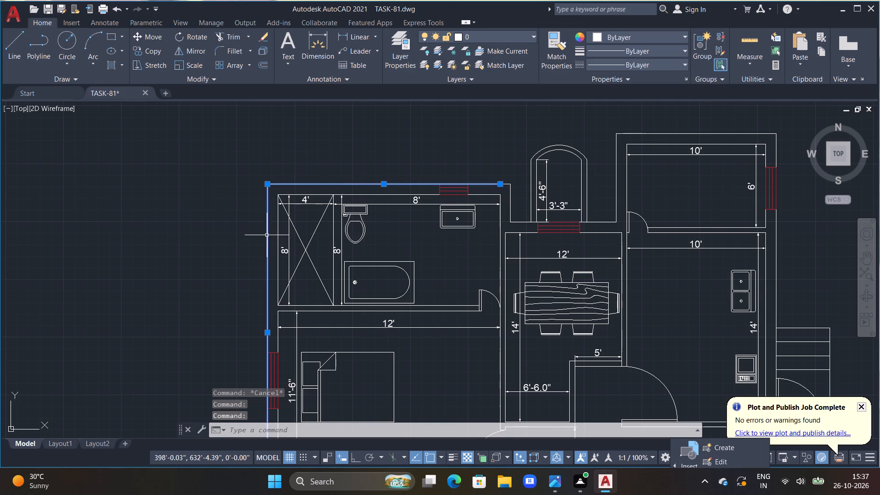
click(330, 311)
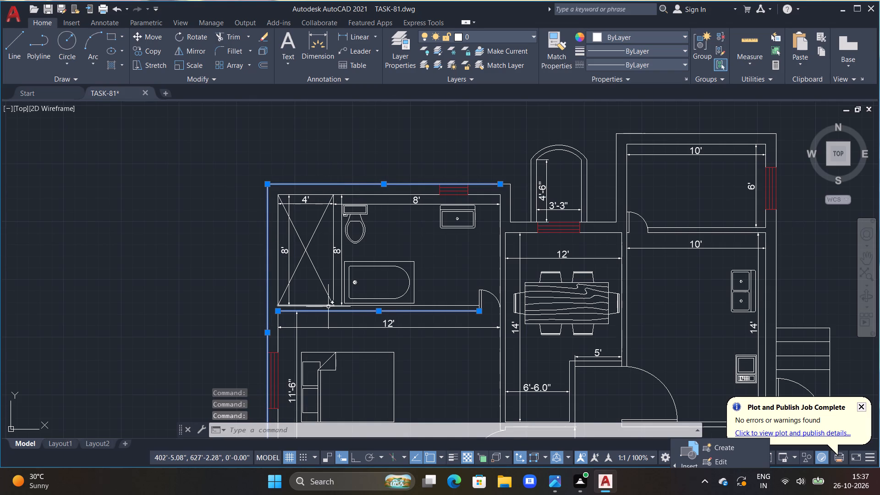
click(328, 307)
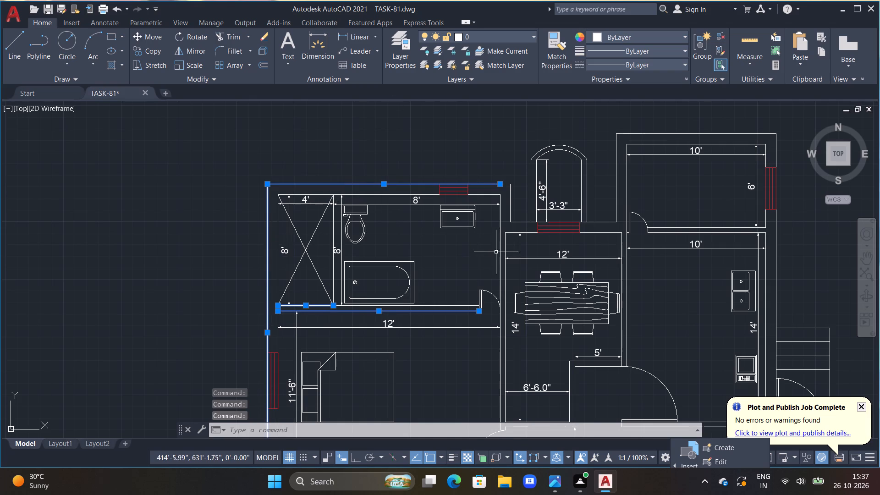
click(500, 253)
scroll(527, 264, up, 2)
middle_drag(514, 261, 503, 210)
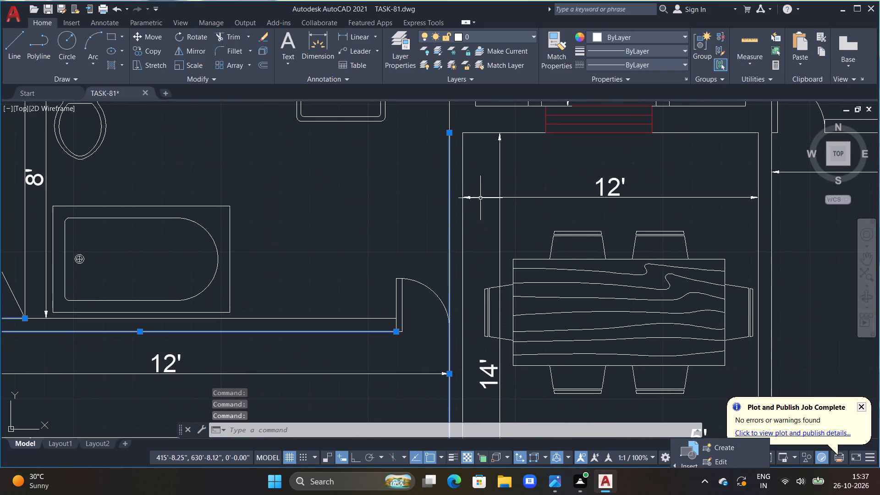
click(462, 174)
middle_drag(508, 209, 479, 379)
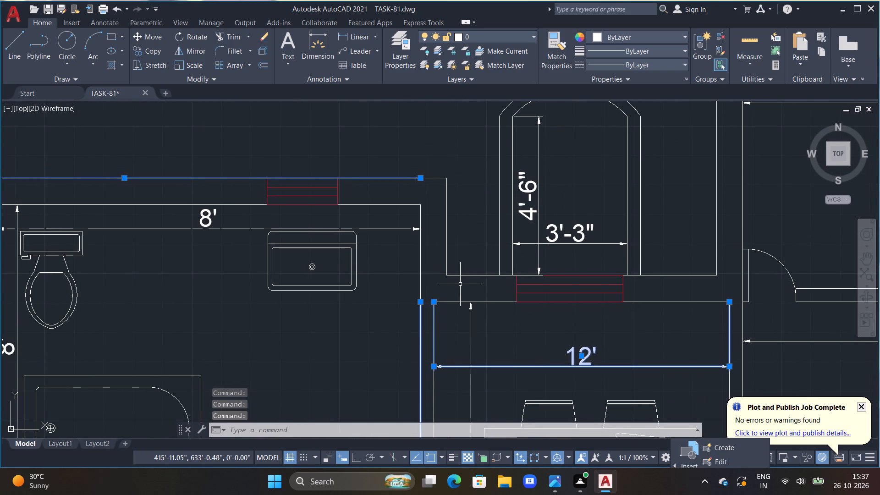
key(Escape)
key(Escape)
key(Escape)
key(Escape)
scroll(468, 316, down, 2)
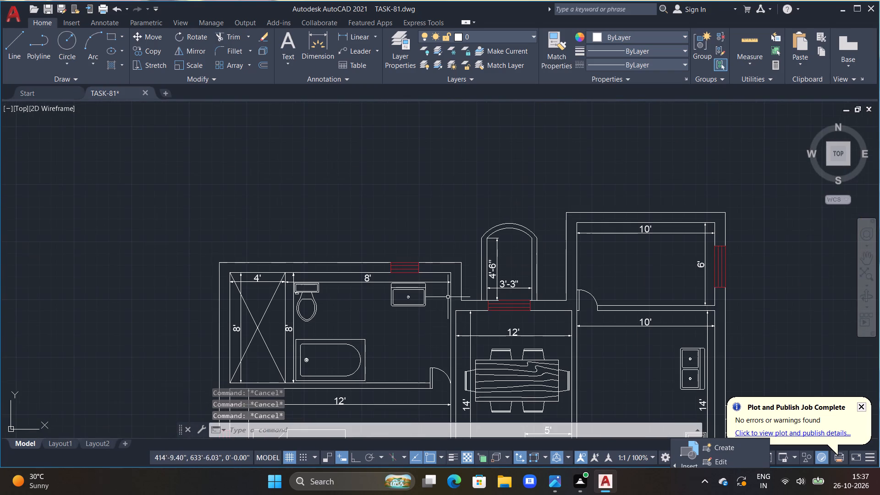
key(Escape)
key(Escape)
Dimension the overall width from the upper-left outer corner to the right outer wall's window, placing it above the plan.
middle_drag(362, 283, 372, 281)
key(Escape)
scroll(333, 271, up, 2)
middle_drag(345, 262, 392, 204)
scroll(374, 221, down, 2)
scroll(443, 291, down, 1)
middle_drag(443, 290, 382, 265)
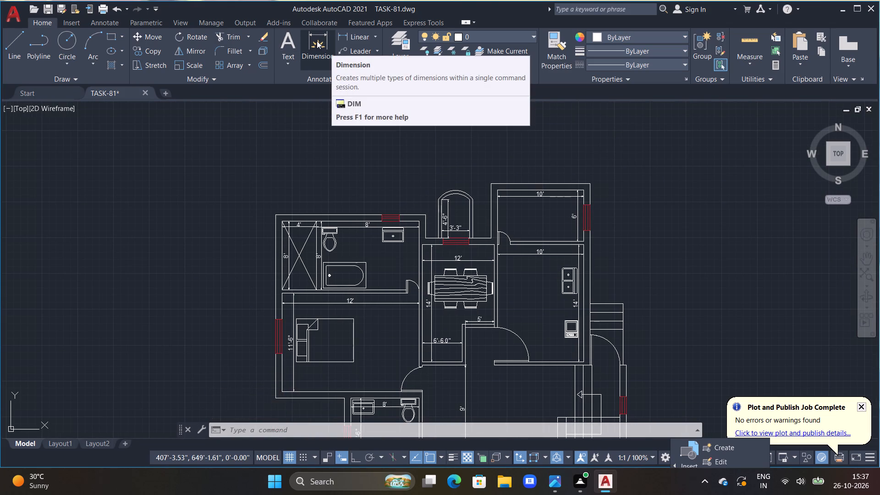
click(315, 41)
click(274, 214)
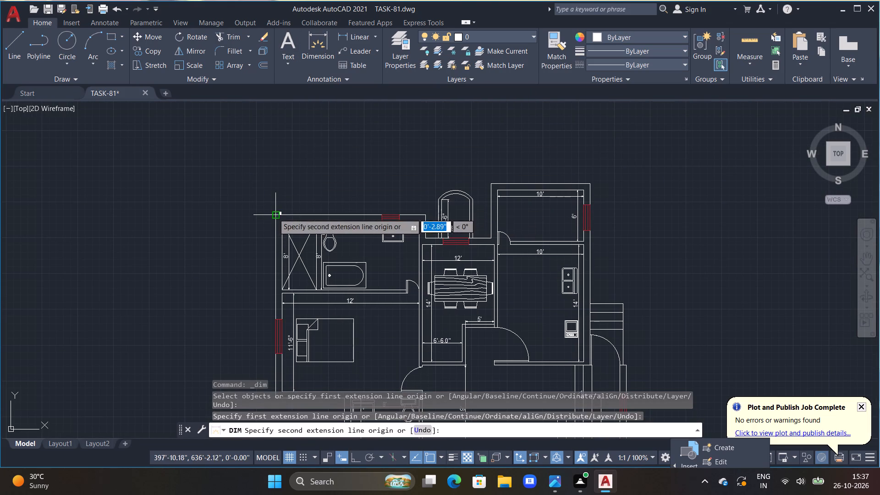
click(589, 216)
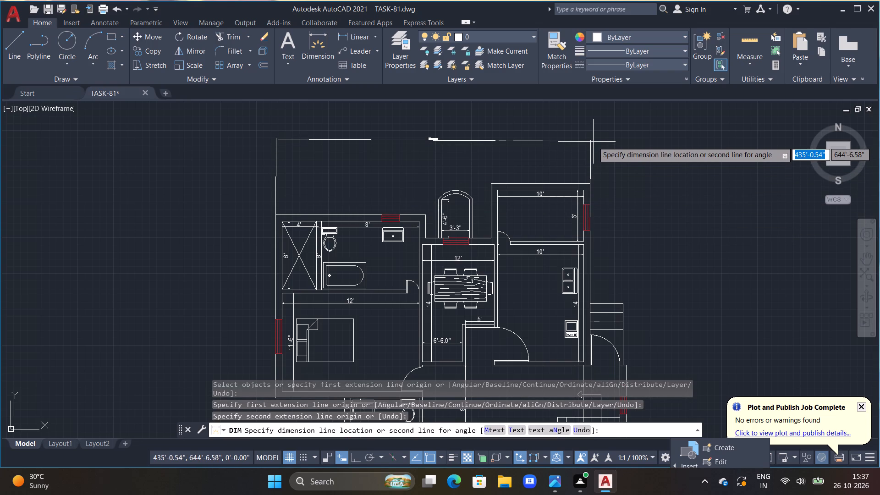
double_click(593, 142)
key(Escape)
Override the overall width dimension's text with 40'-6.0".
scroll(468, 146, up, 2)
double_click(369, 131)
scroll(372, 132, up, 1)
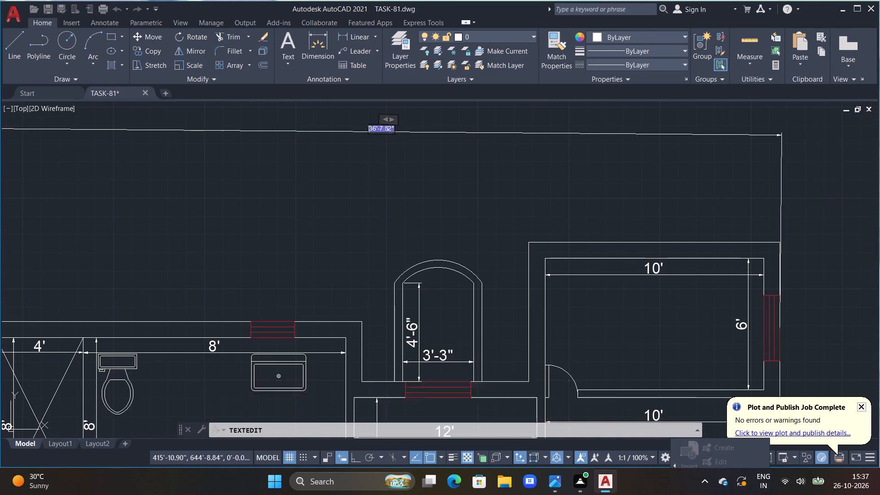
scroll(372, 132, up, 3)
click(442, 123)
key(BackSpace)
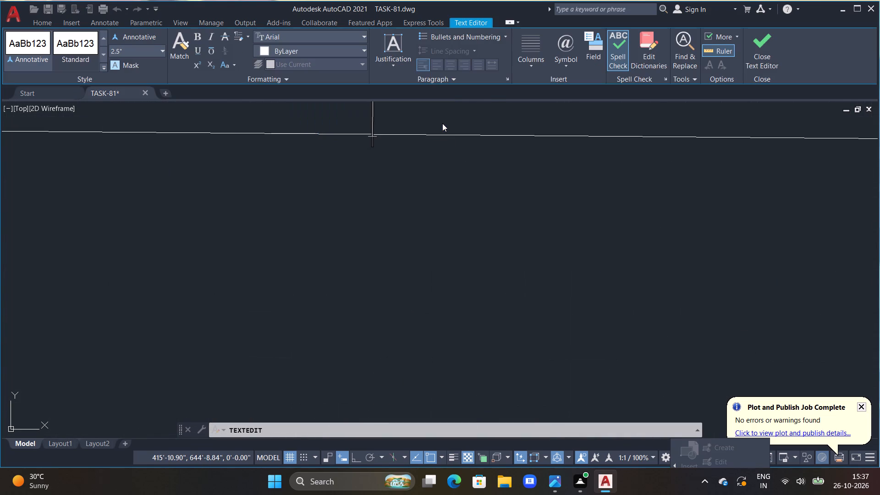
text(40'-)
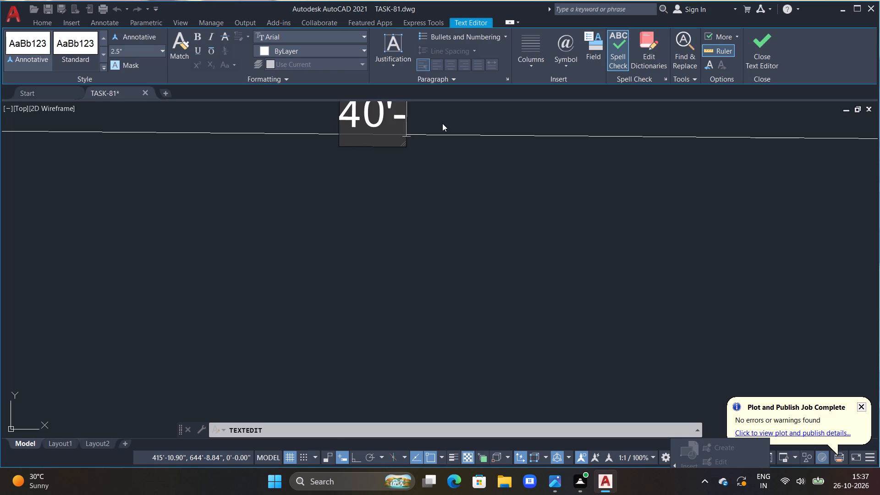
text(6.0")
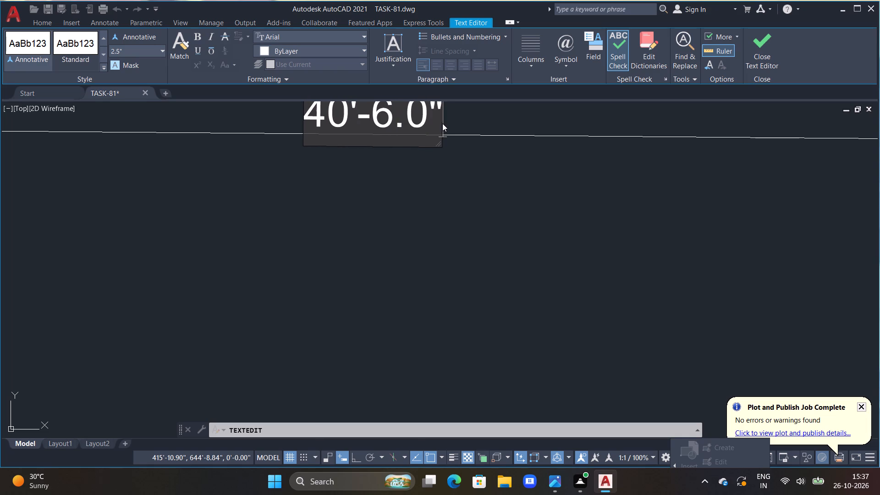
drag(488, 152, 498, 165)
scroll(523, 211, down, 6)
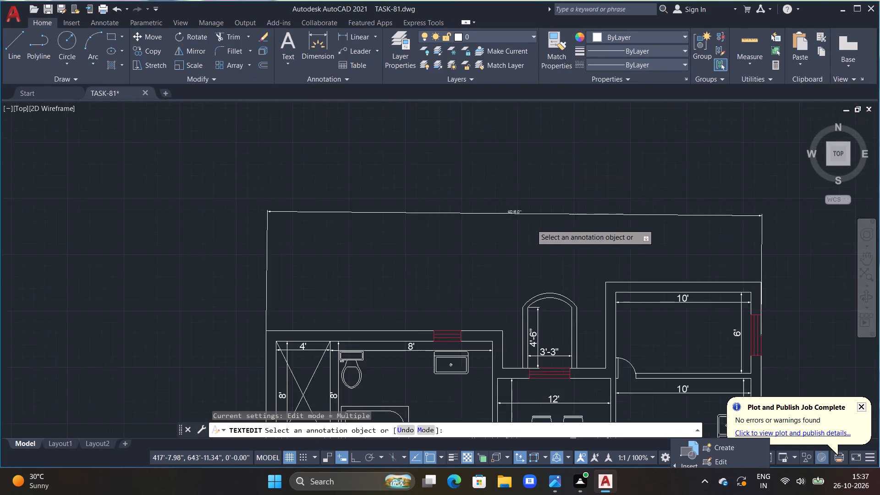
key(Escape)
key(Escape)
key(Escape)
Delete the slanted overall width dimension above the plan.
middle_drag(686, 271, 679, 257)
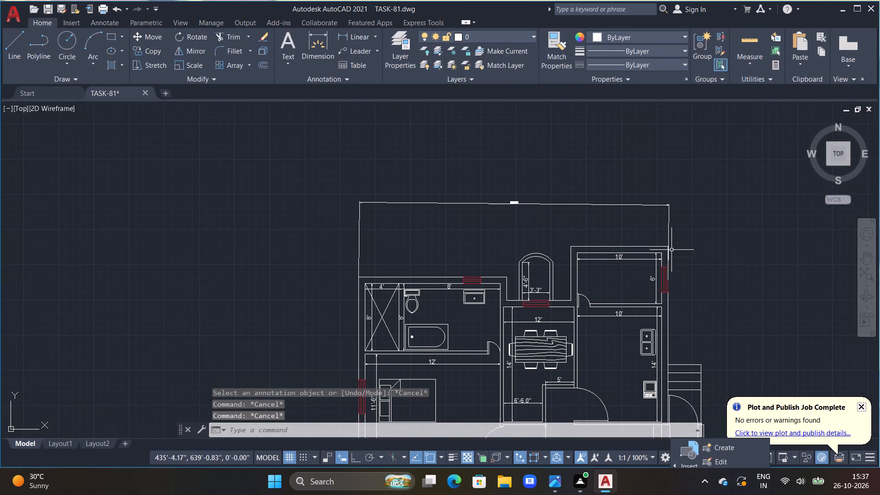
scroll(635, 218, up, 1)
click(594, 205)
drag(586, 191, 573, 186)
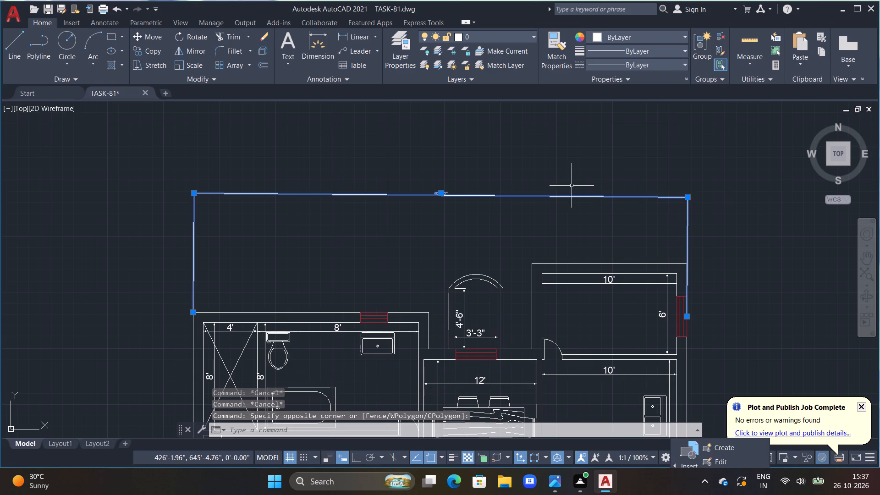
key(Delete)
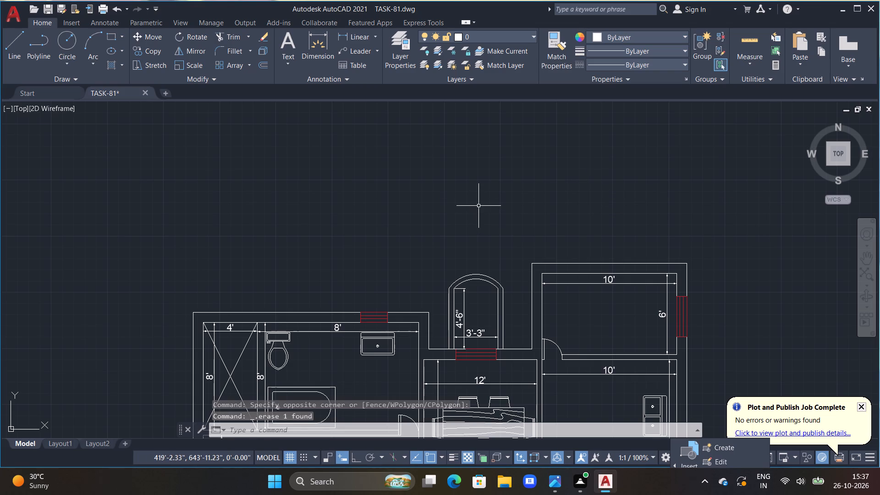
Turn on Ortho and dimension the plan's overall width between its left and right outer walls, placed horizontally above the upper rooms.
key(F8)
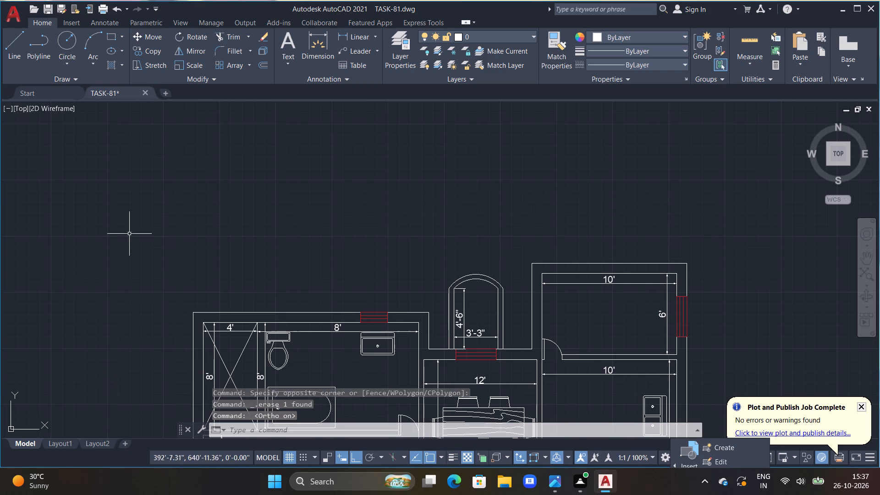
click(304, 53)
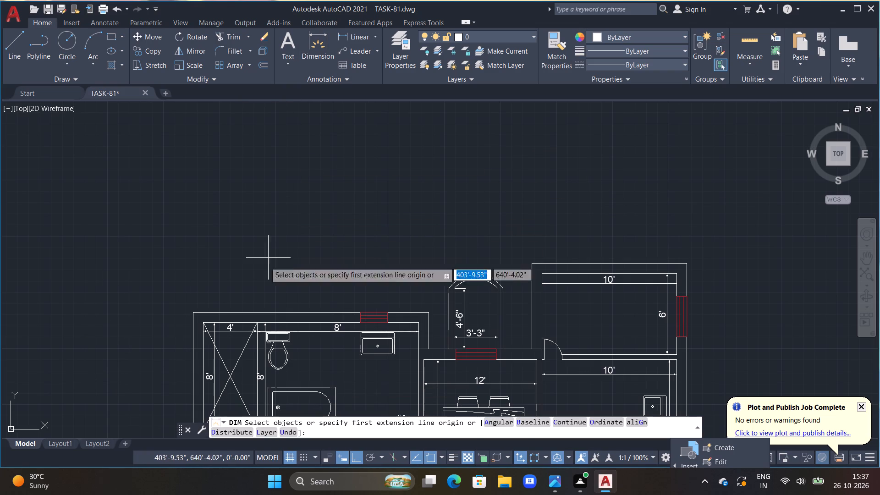
click(192, 312)
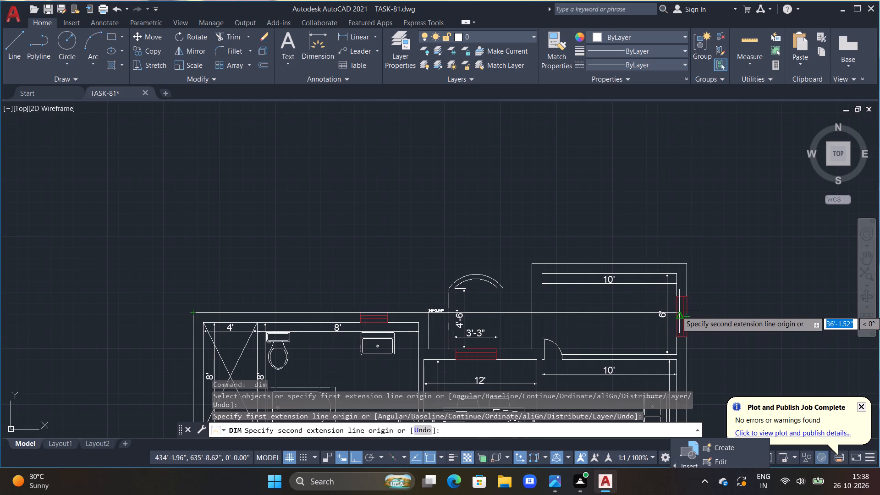
scroll(679, 311, up, 4)
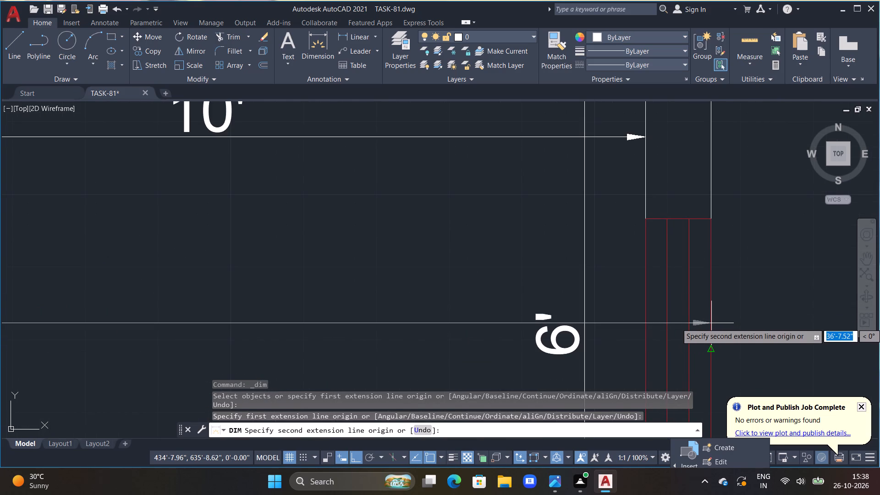
click(711, 323)
scroll(722, 212, down, 2)
middle_drag(715, 183, 739, 318)
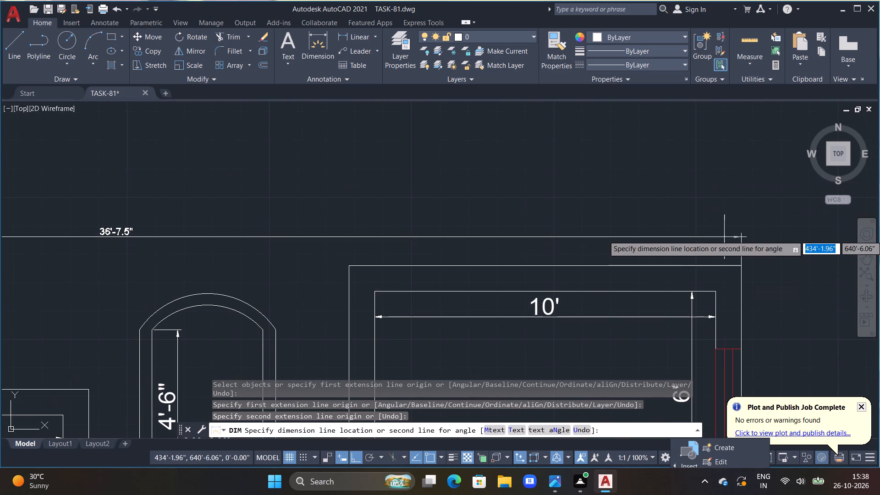
click(721, 206)
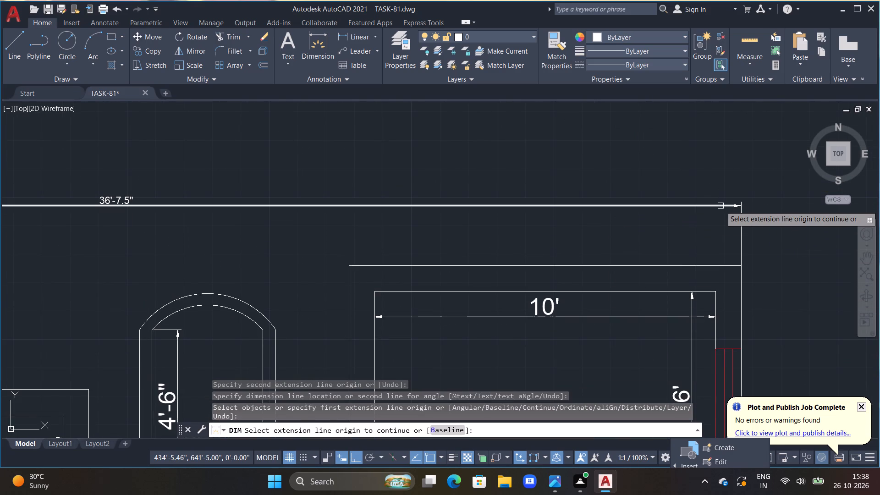
double_click(107, 198)
scroll(107, 198, up, 2)
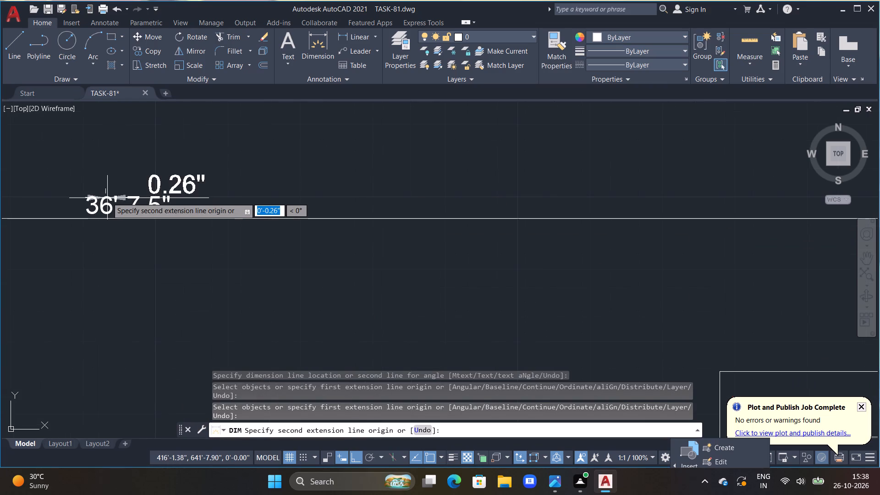
key(Escape)
key(Escape)
Override the new overall width dimension's text with 10'-6.0".
double_click(108, 205)
scroll(108, 205, up, 2)
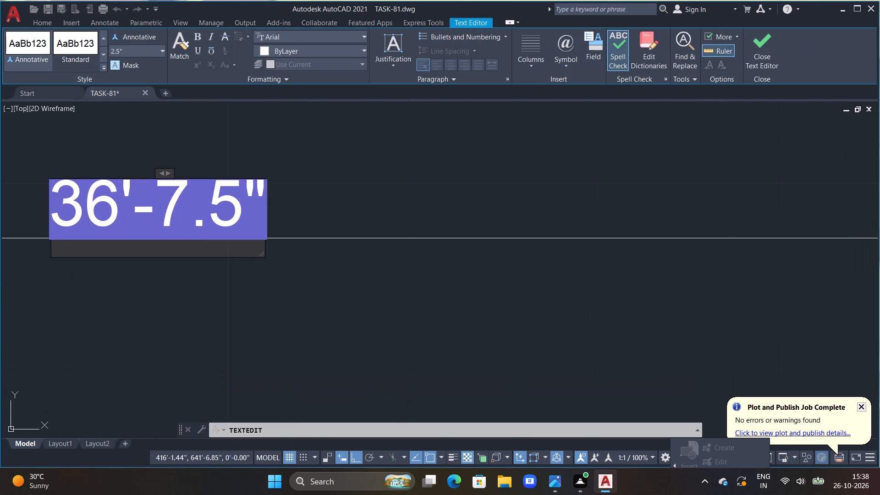
middle_drag(129, 223, 284, 257)
key(Right)
key(BackSpace)
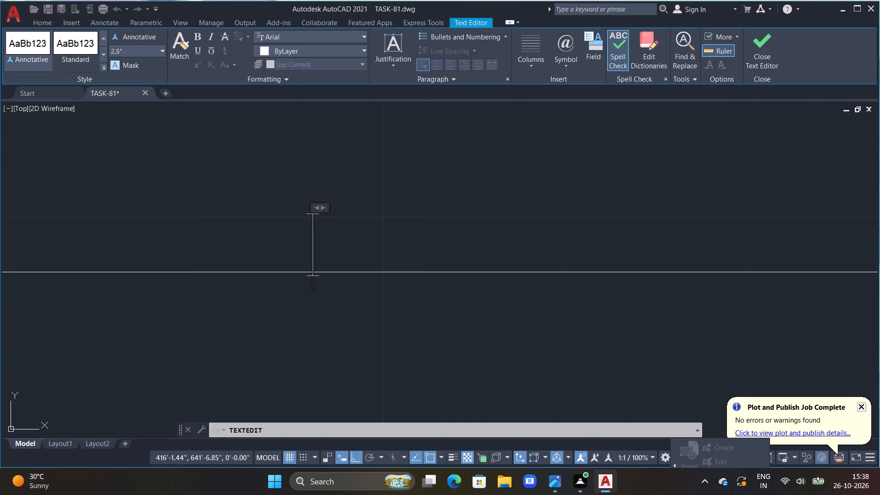
text(10)
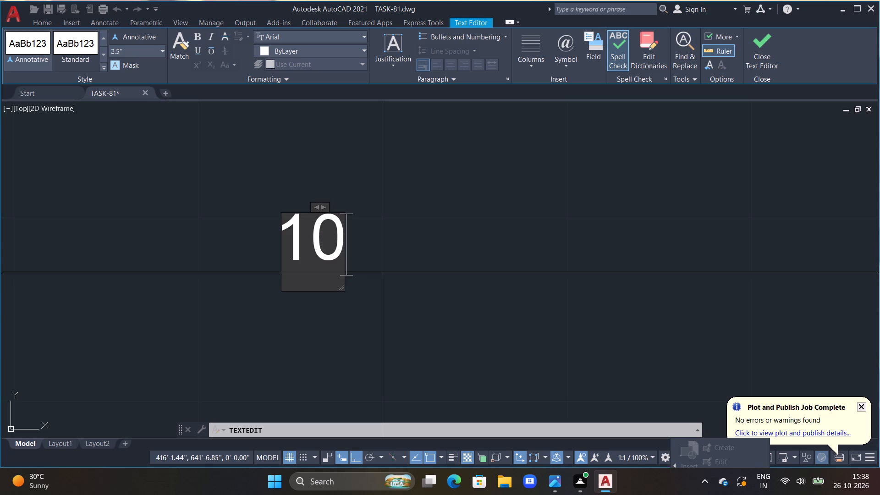
text('-)
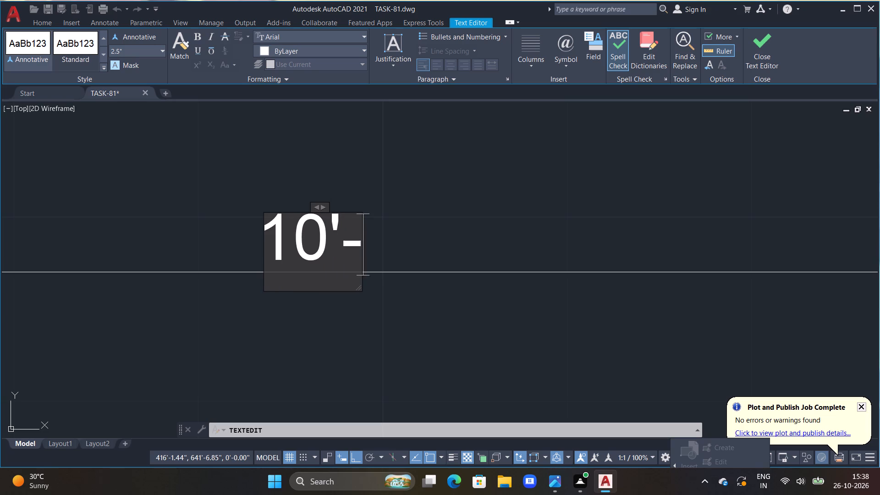
key(6)
key(0)
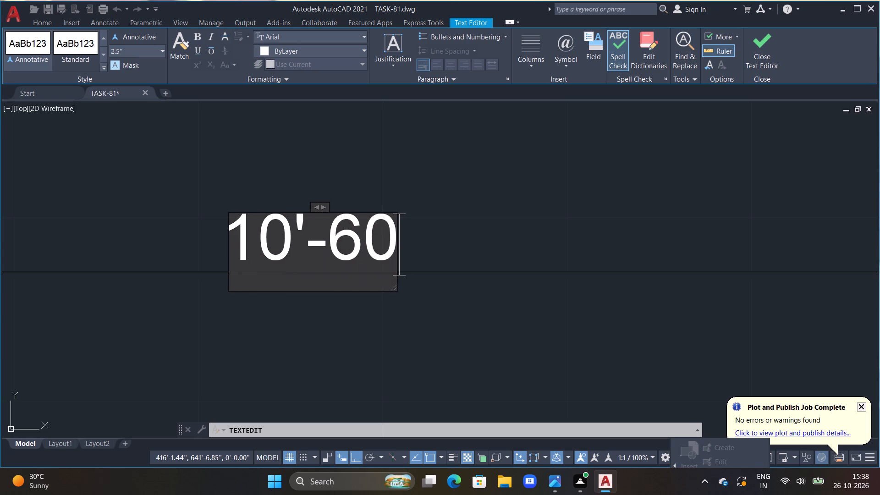
key(BackSpace)
text(.0")
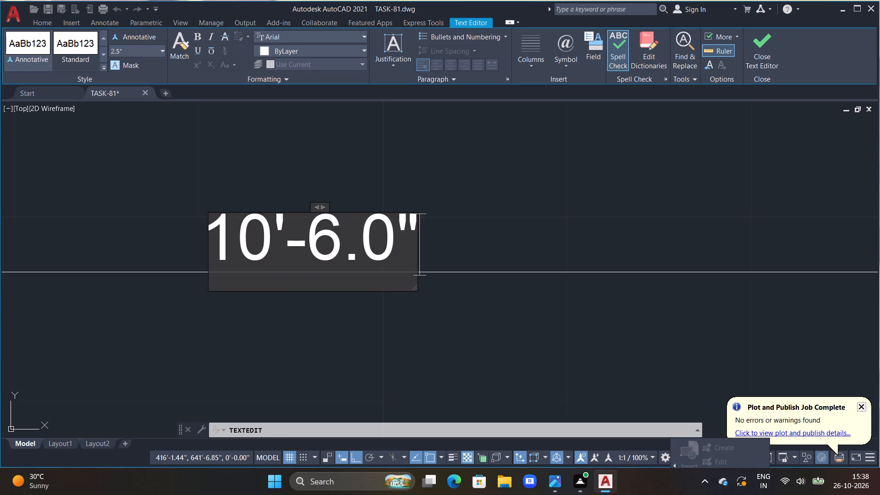
click(590, 165)
scroll(589, 181, down, 5)
scroll(616, 286, down, 1)
key(Escape)
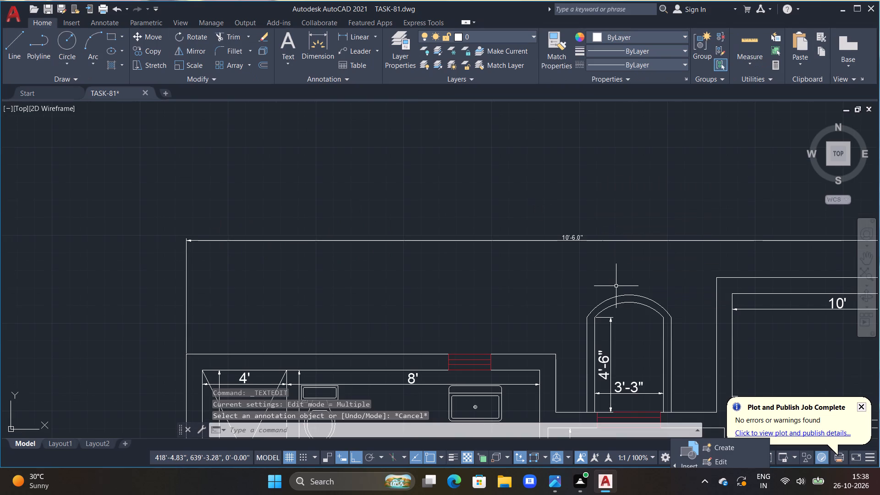
key(Escape)
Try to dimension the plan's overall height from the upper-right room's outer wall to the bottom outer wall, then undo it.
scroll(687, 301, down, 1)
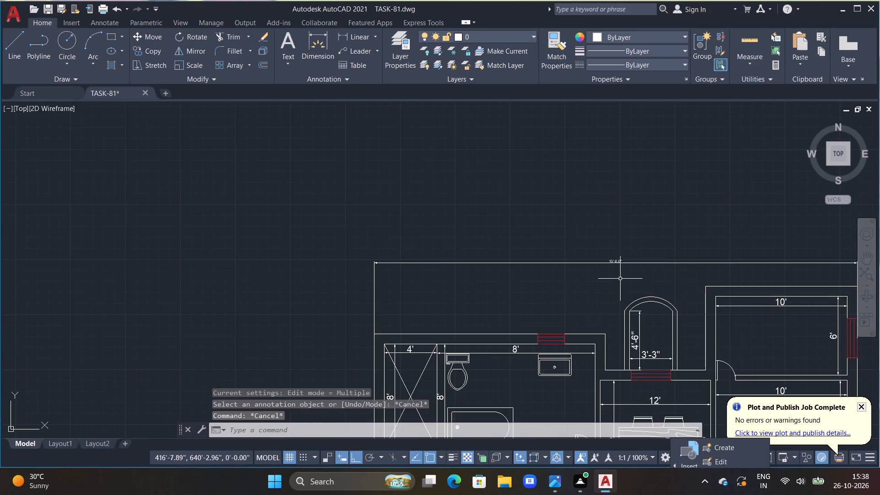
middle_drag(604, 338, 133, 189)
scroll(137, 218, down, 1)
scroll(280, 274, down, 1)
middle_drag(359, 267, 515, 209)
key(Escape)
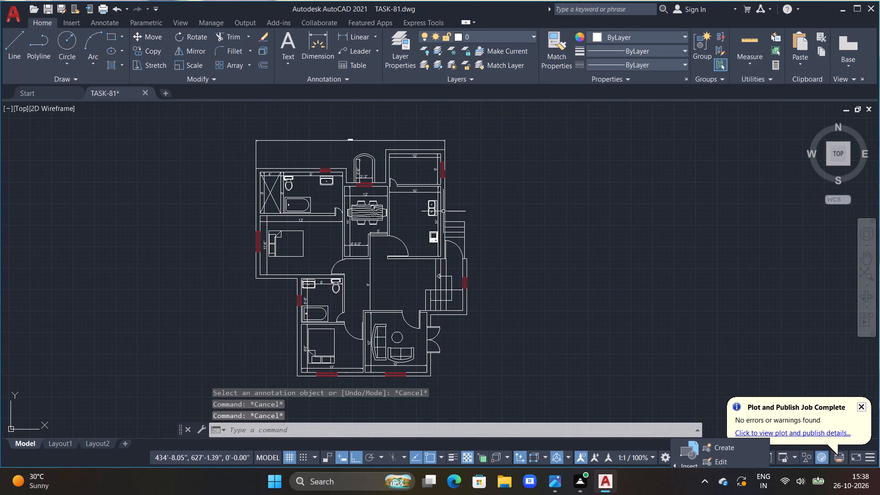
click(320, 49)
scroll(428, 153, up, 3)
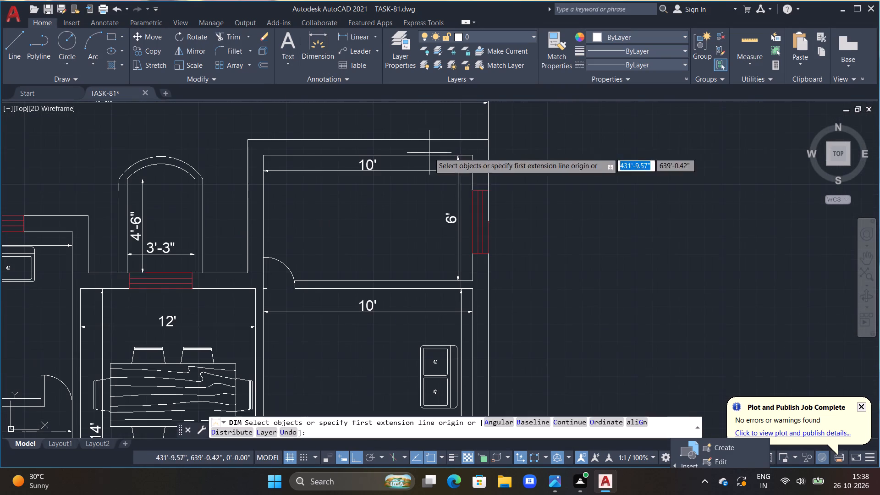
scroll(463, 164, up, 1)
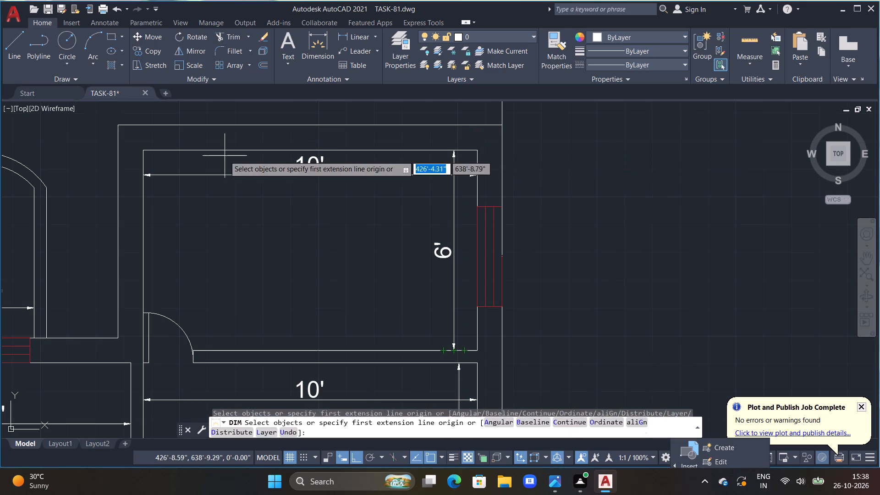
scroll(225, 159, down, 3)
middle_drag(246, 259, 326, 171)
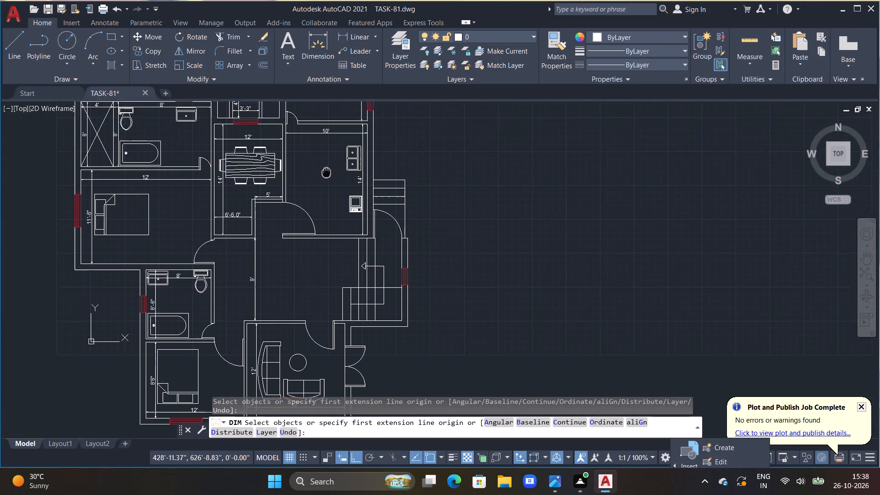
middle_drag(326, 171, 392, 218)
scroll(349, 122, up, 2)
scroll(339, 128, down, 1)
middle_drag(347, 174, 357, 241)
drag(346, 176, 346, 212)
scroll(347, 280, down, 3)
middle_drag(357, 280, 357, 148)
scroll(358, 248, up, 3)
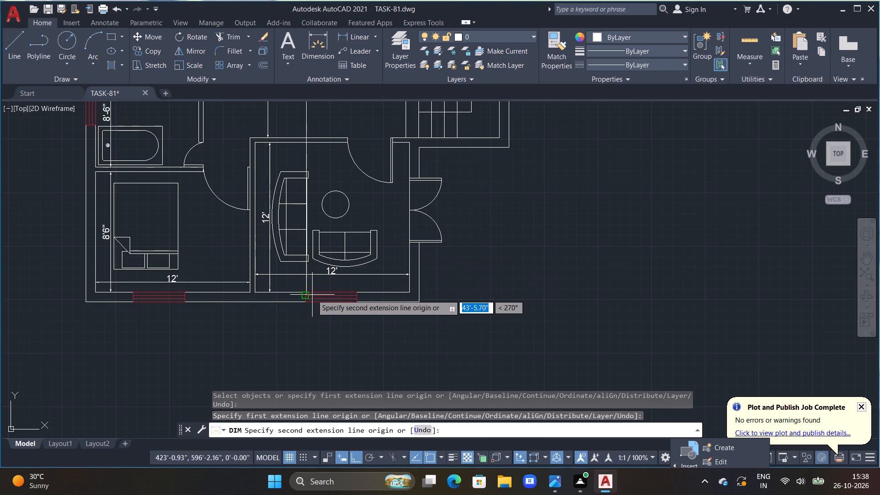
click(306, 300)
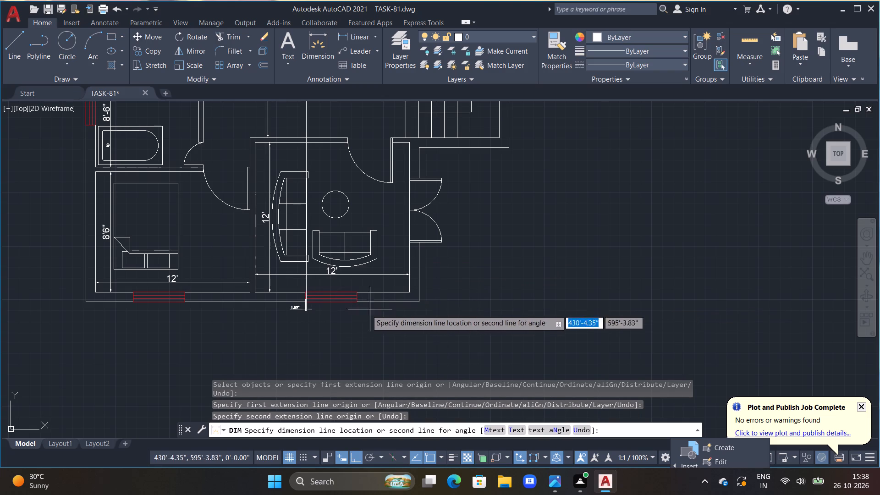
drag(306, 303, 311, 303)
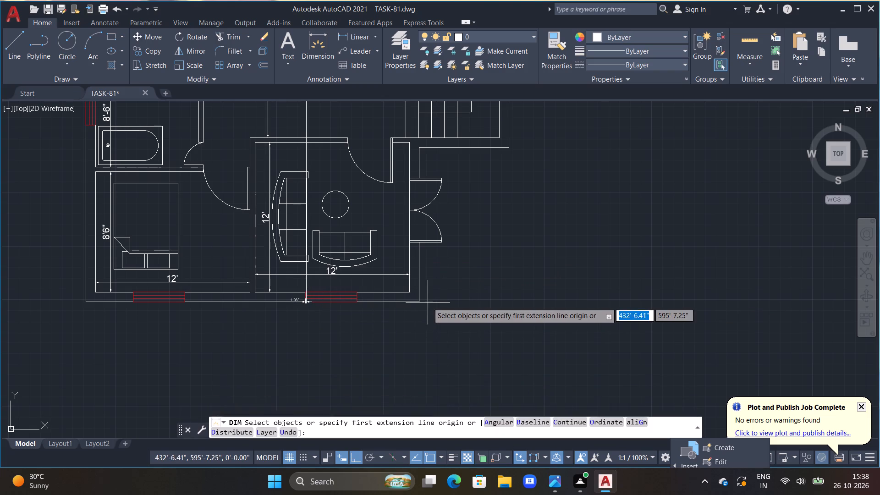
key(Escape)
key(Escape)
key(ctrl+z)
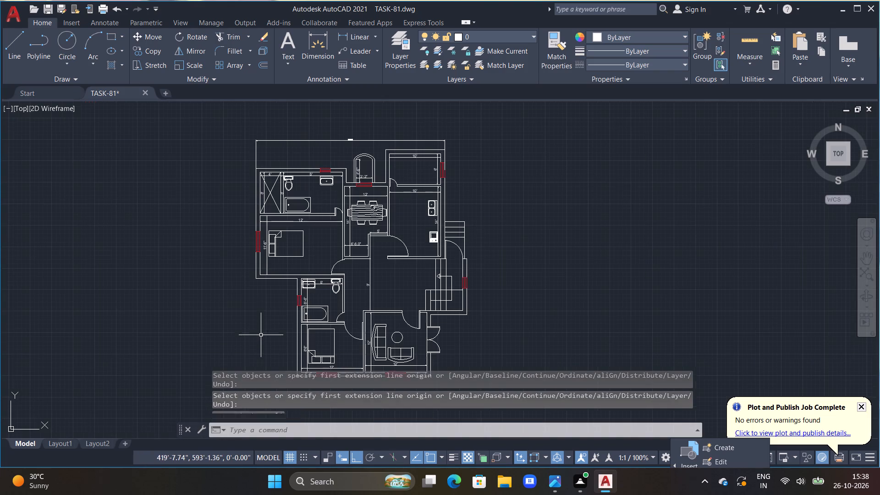
Dimension the plan's overall height from the upper-right room's top outer corner to the bottom outer wall, placing it vertically beyond the entrance stairs.
middle_drag(400, 228, 332, 187)
key(Escape)
key(Escape)
key(Escape)
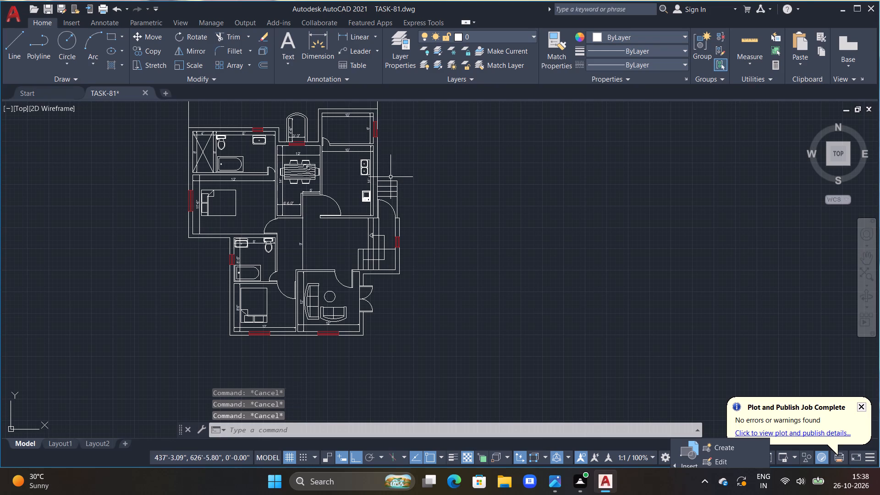
key(Escape)
click(323, 47)
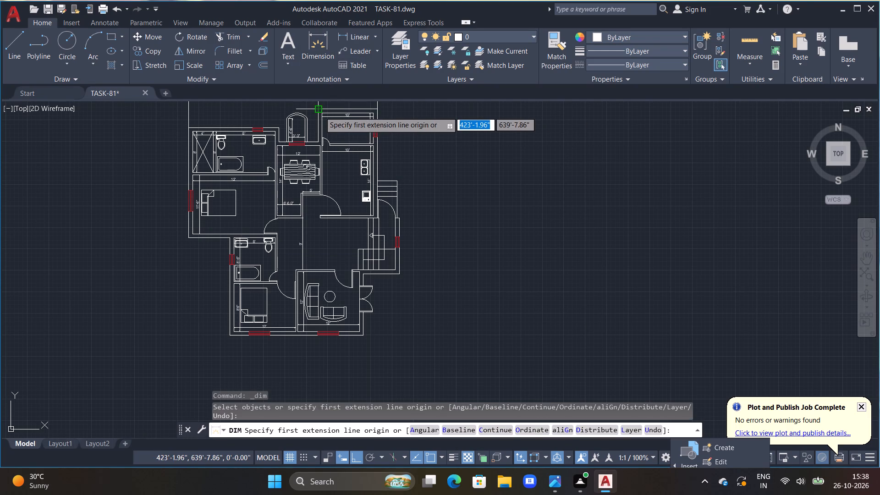
click(319, 111)
click(316, 334)
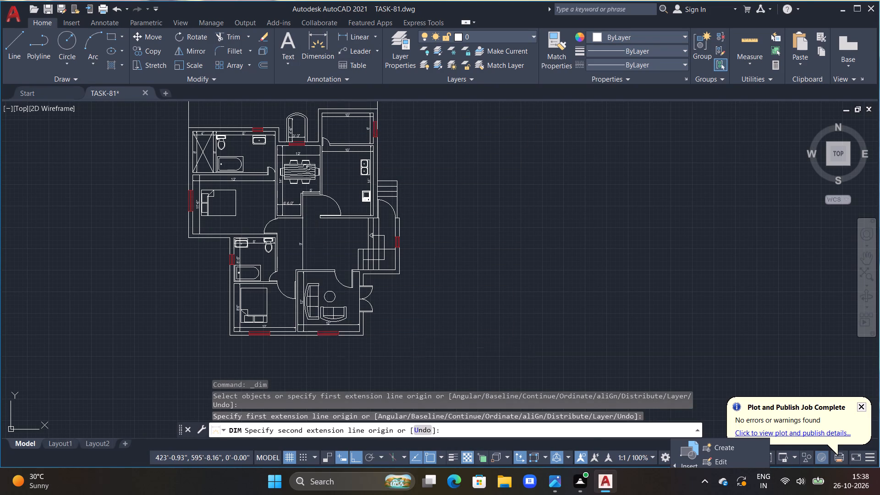
click(423, 333)
key(Escape)
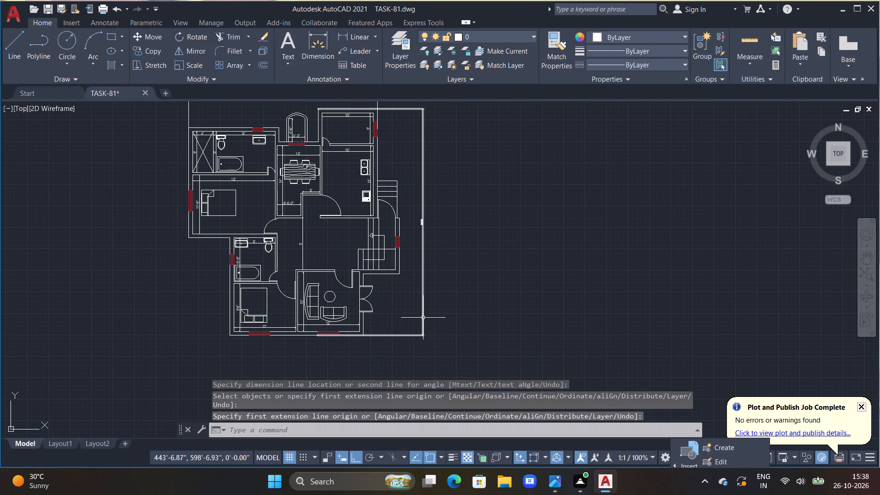
scroll(415, 218, up, 3)
scroll(447, 246, up, 2)
key(Escape)
key(Escape)
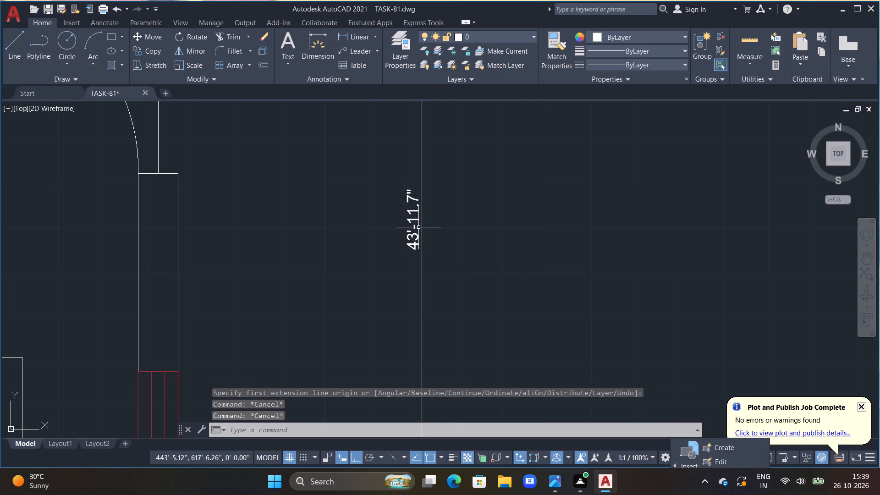
scroll(418, 227, down, 3)
key(Escape)
key(Escape)
key(Escape)
key(Escape)
key(Escape)
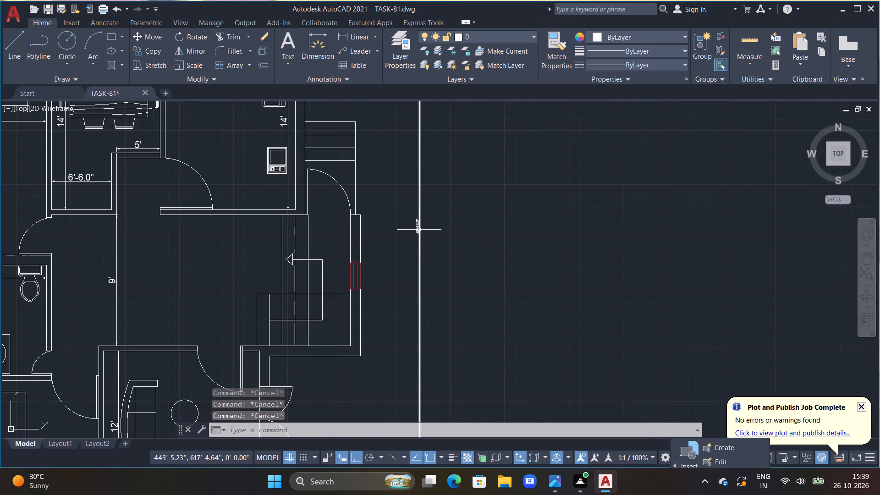
Set the text height of the overall width and overall height dimensions to 6".
scroll(561, 374, down, 2)
middle_drag(571, 307, 616, 242)
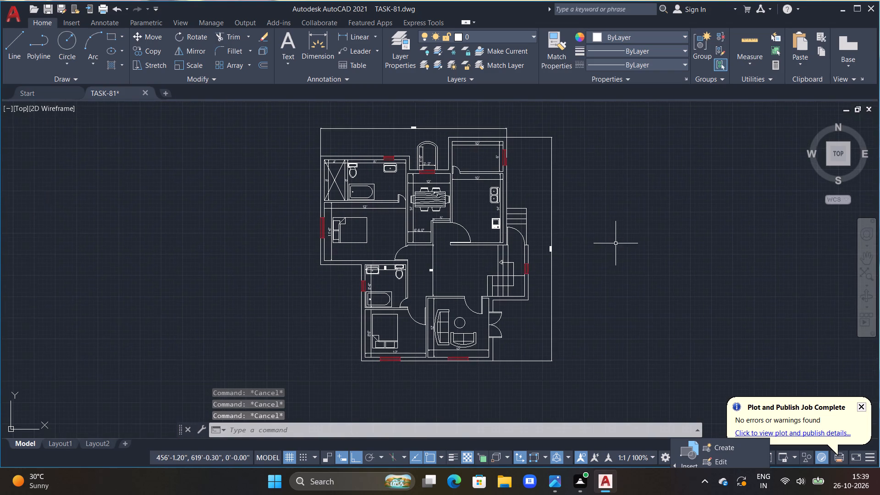
key(Escape)
click(551, 247)
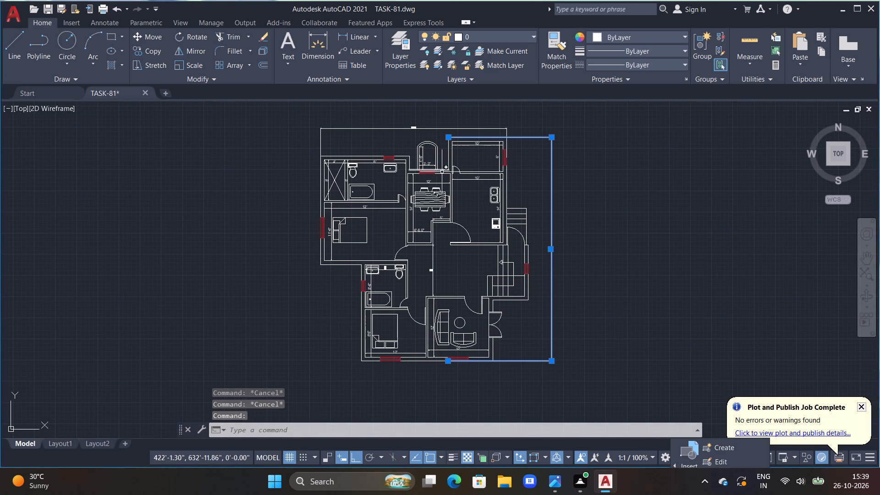
click(410, 128)
right_click(411, 129)
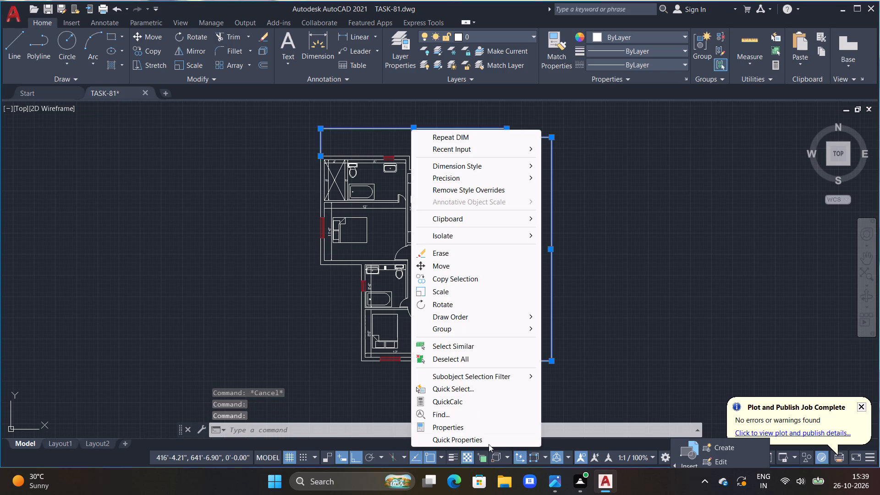
double_click(472, 430)
scroll(68, 248, down, 4)
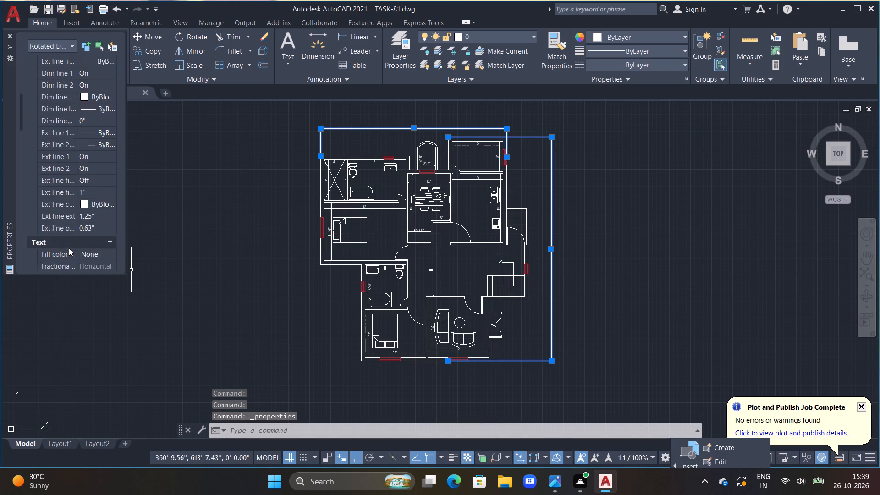
scroll(69, 248, down, 3)
click(101, 123)
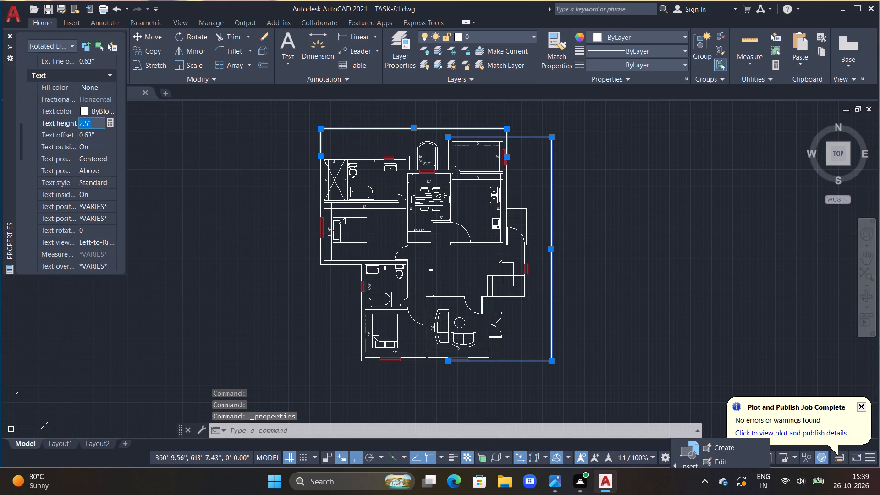
key(BackSpace)
text(6")
key(Return)
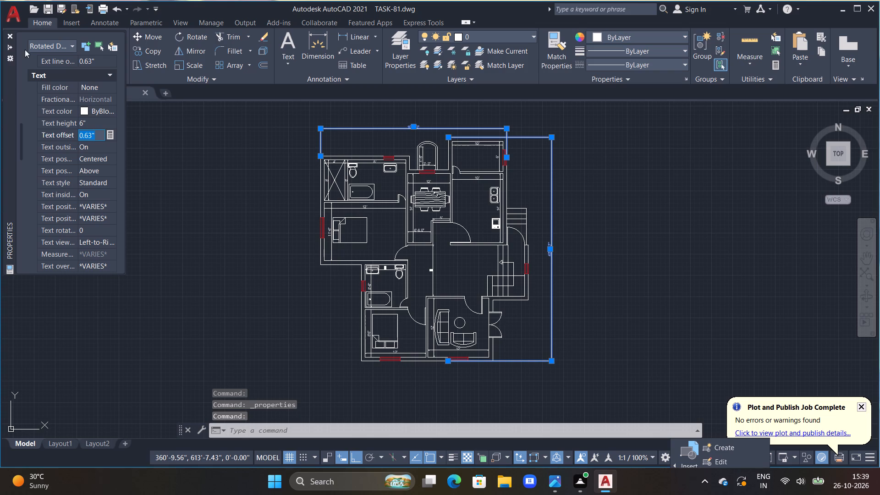
click(11, 36)
key(Escape)
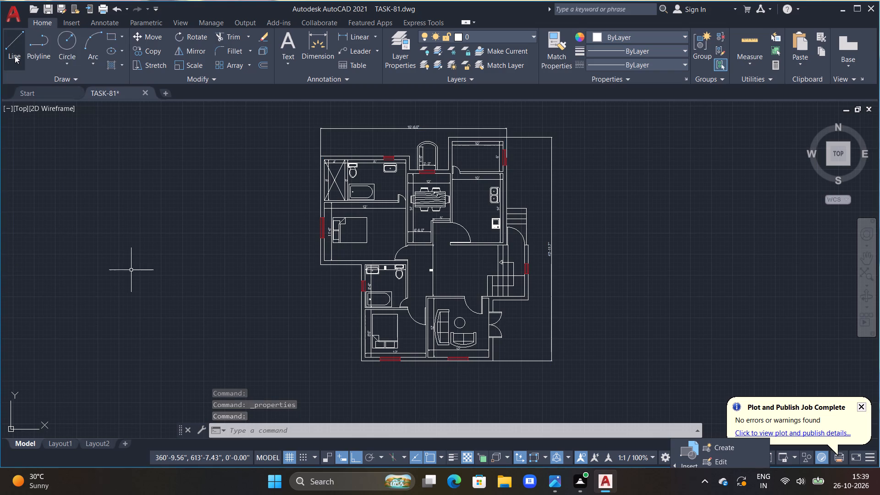
key(Escape)
key(Escape)
key(Escape)
key(Escape)
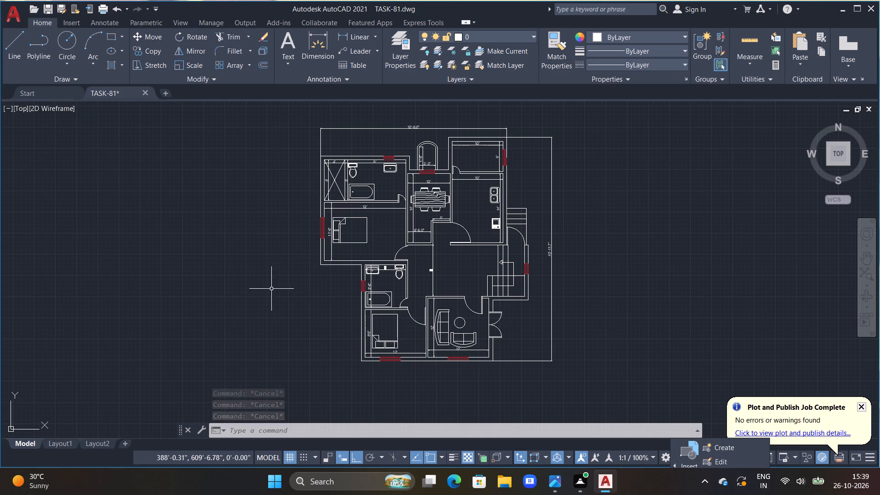
Add the multiline text label BATH ROOM in the upper bathroom, between the bathtub and the washbasin.
middle_drag(367, 243, 399, 275)
scroll(399, 276, down, 1)
scroll(399, 273, up, 1)
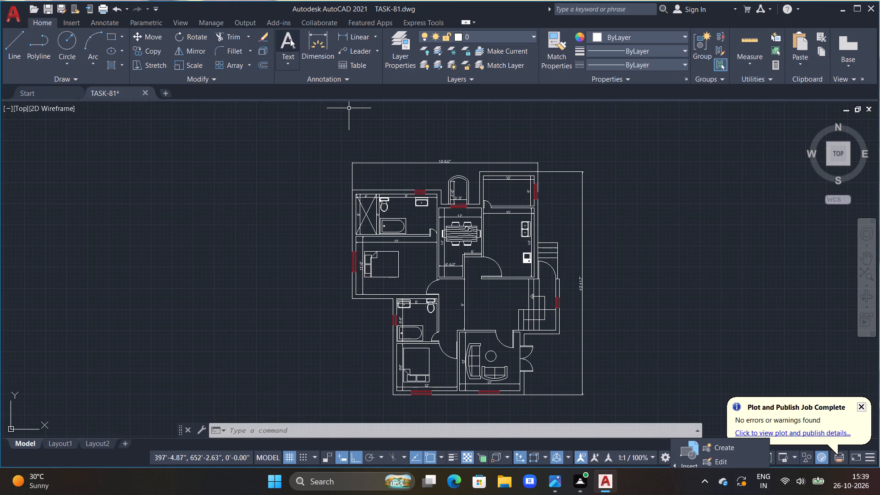
click(290, 39)
scroll(421, 176, up, 2)
middle_drag(404, 280, 404, 258)
scroll(404, 258, up, 1)
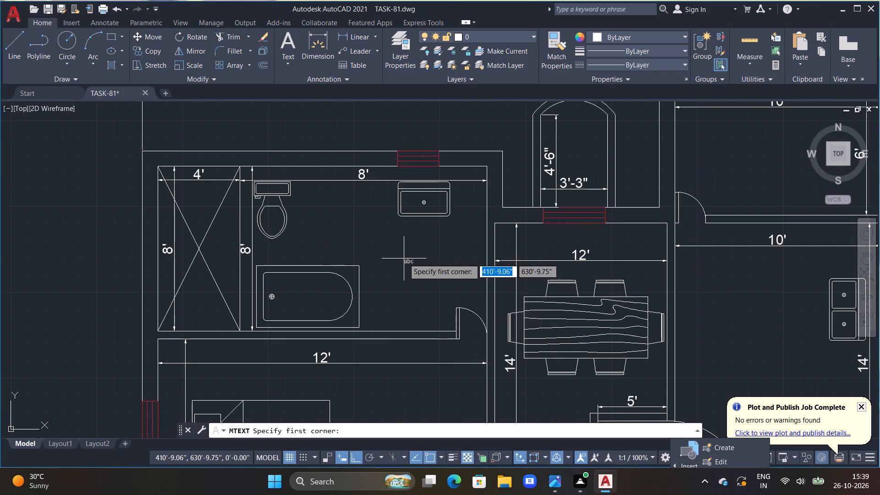
drag(347, 225, 369, 244)
click(478, 288)
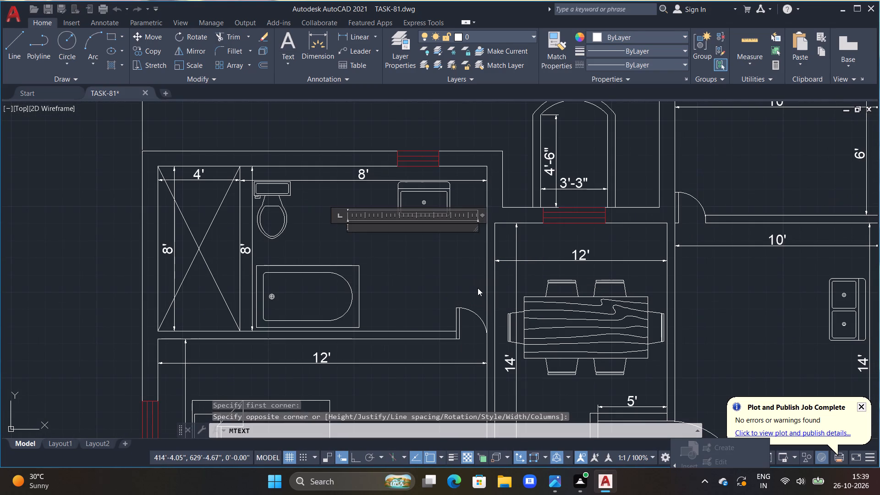
key(space)
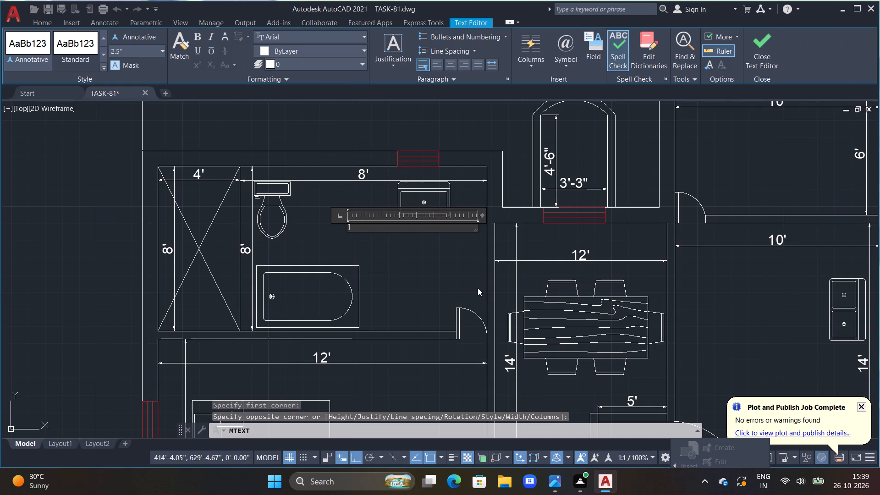
text(BATH ROO)
key(m)
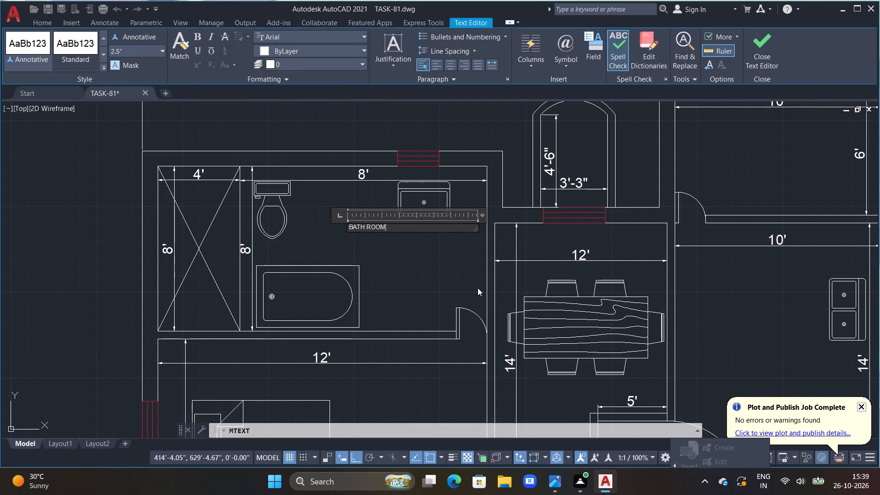
Format the whole BATH ROOM label with a text height of 9" and the pink colour 209,156,199.
scroll(376, 232, up, 1)
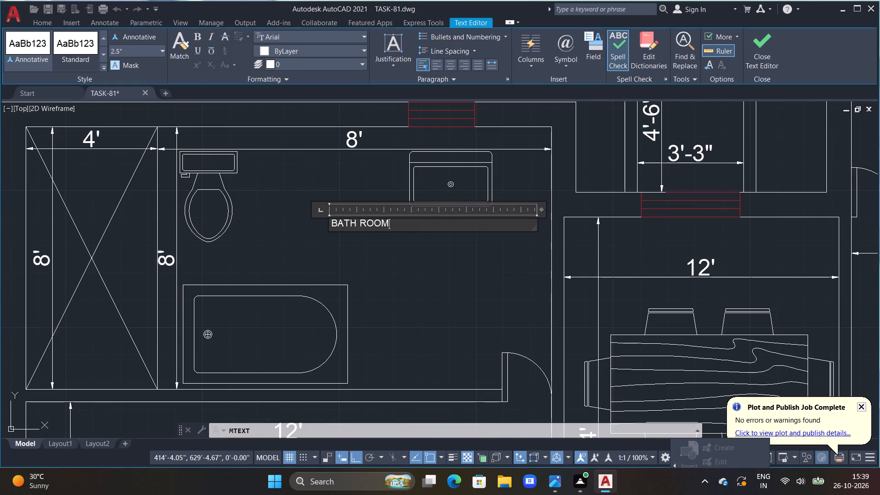
drag(391, 226, 384, 226)
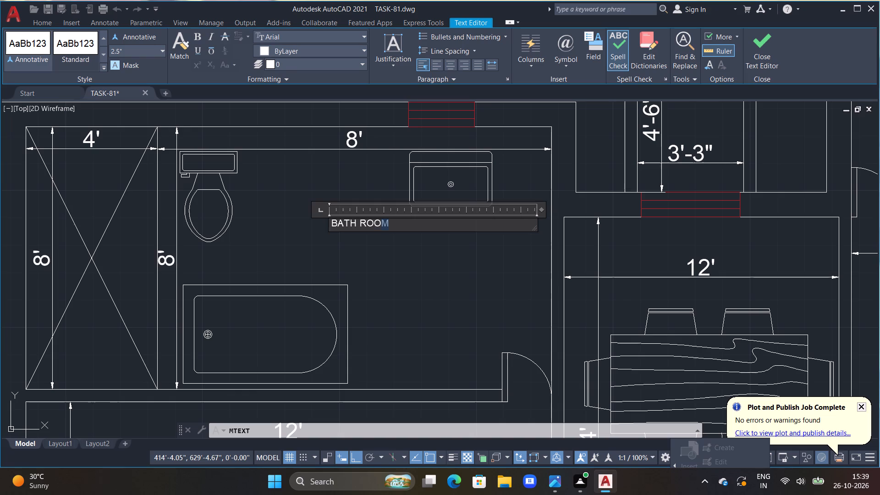
drag(384, 226, 295, 230)
click(160, 49)
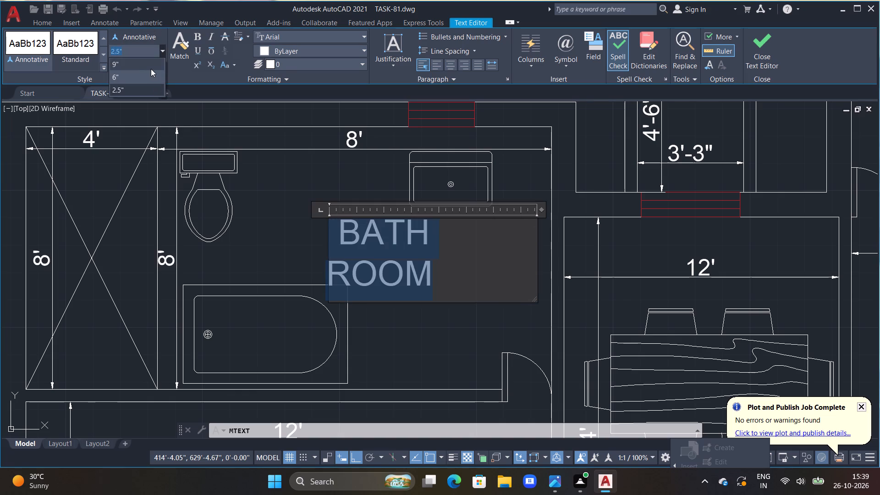
click(151, 69)
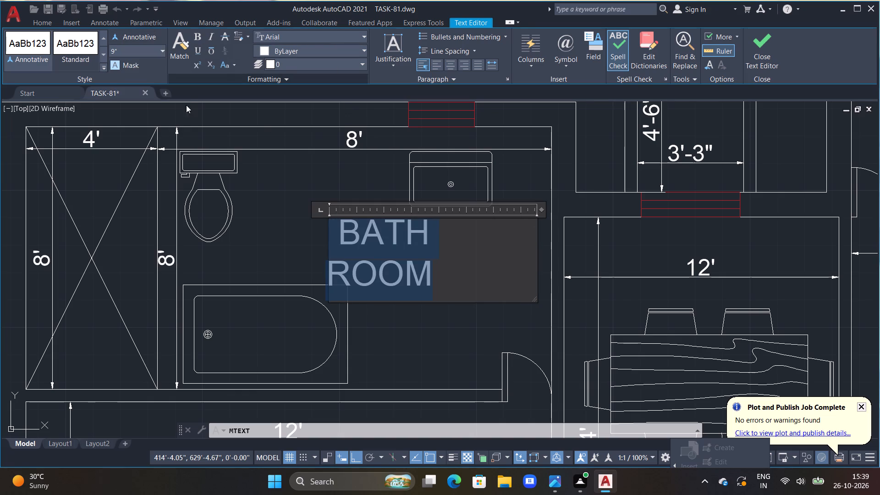
click(372, 46)
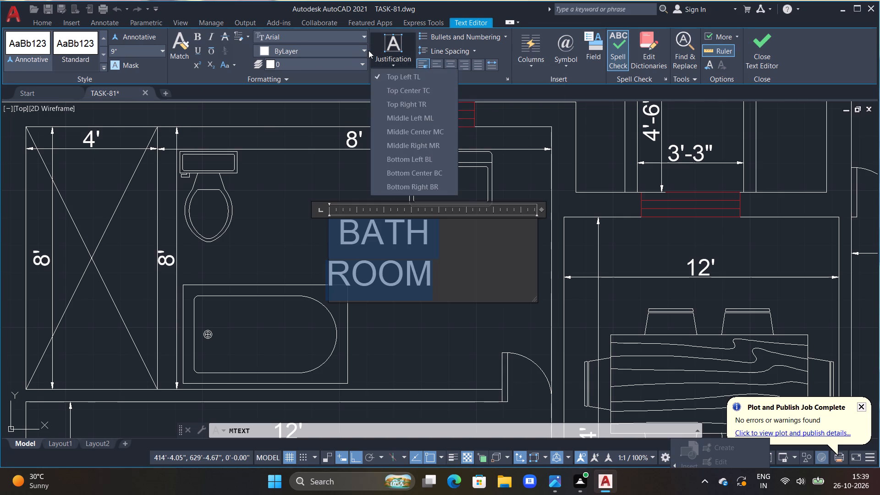
click(363, 50)
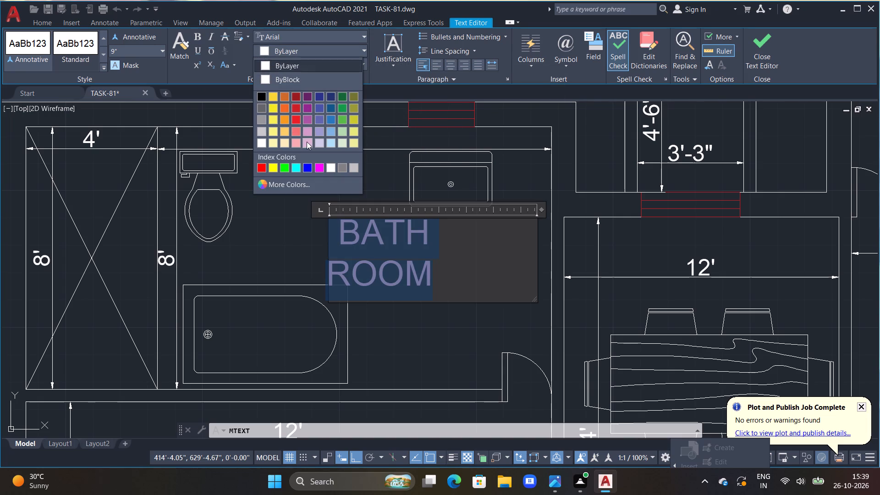
click(306, 133)
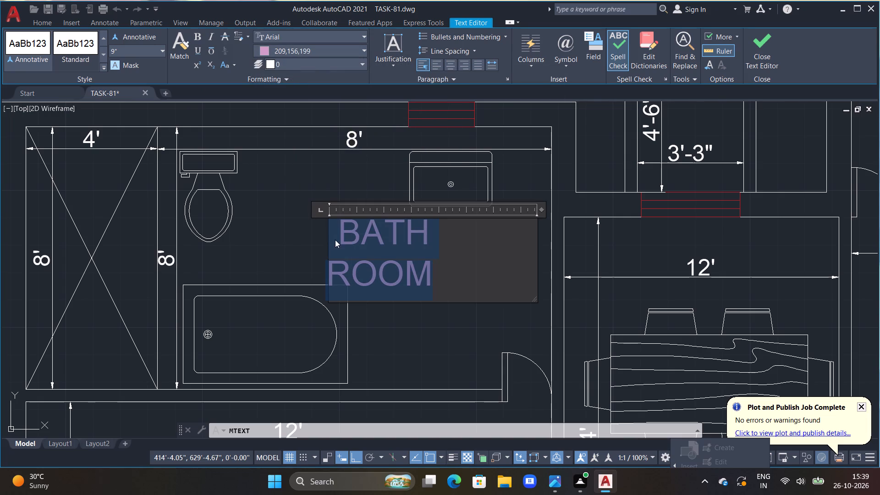
Put the BATH ROOM label on one line by removing its leading space, and shift it slightly toward the toilet.
click(339, 239)
key(BackSpace)
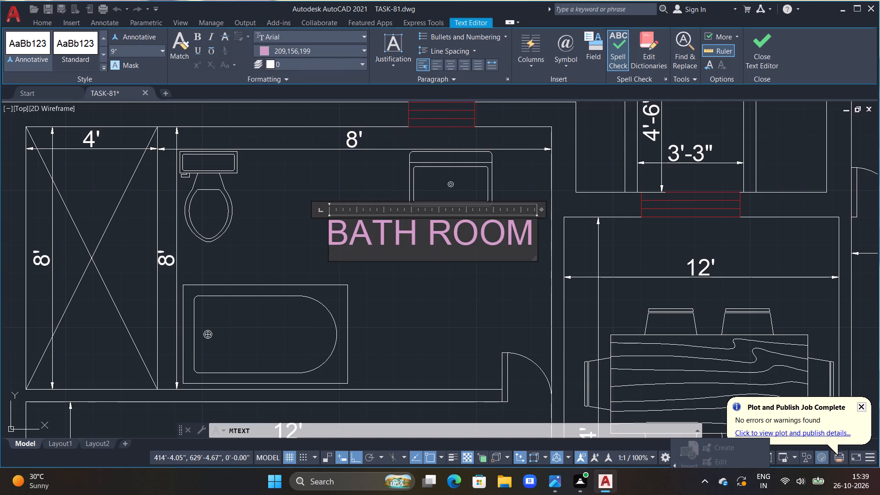
click(269, 220)
click(347, 226)
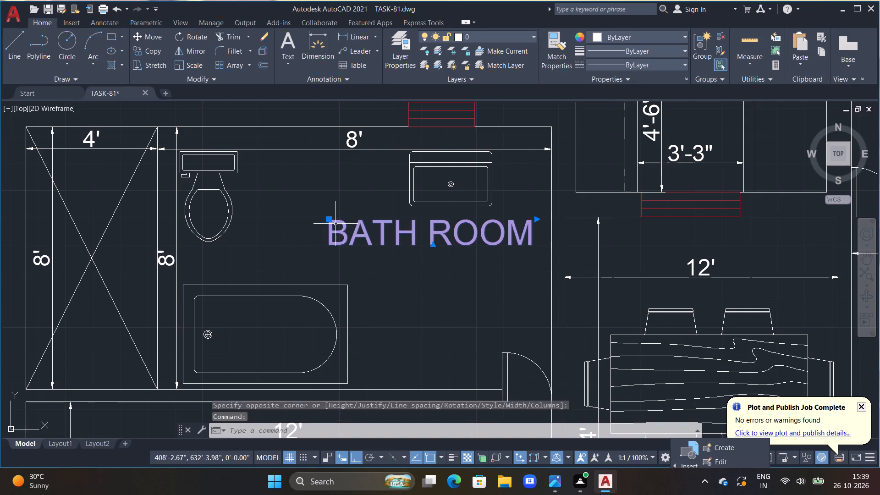
click(329, 220)
click(289, 224)
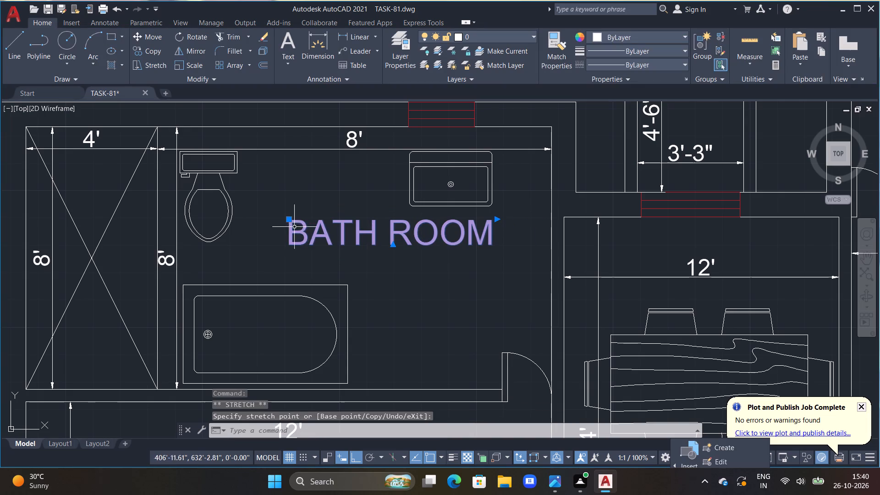
Copy the BATH ROOM label freely to above the arched porch and into the 10' by 6' upper-right room.
text(CO)
key(space)
drag(290, 247, 346, 262)
scroll(610, 287, down, 3)
key(F8)
middle_drag(602, 290, 336, 220)
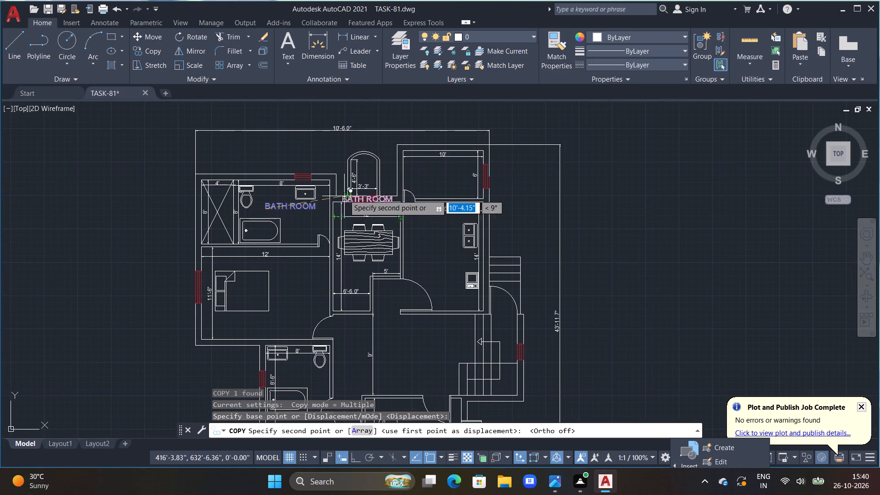
scroll(343, 181, up, 3)
scroll(342, 173, down, 1)
middle_drag(343, 167, 327, 237)
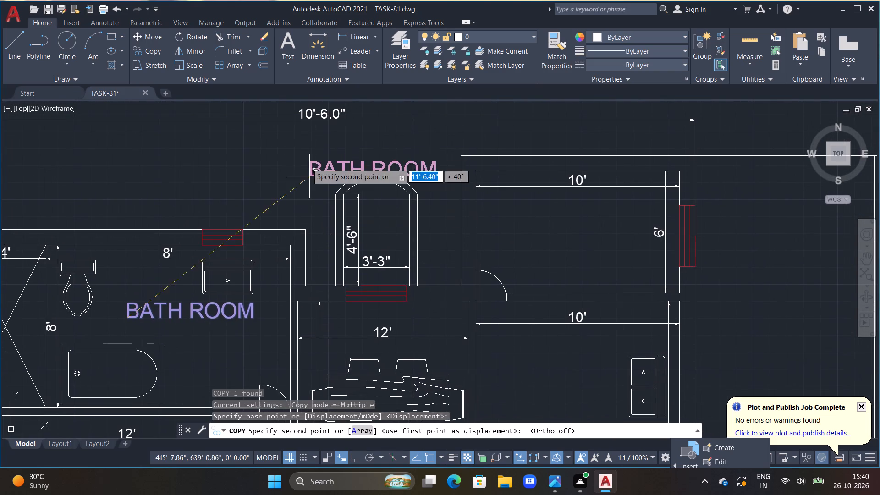
click(305, 153)
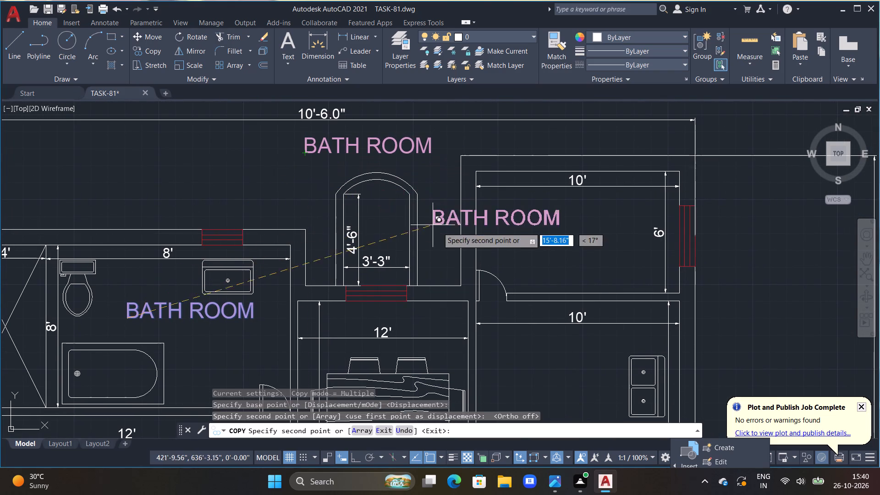
click(505, 232)
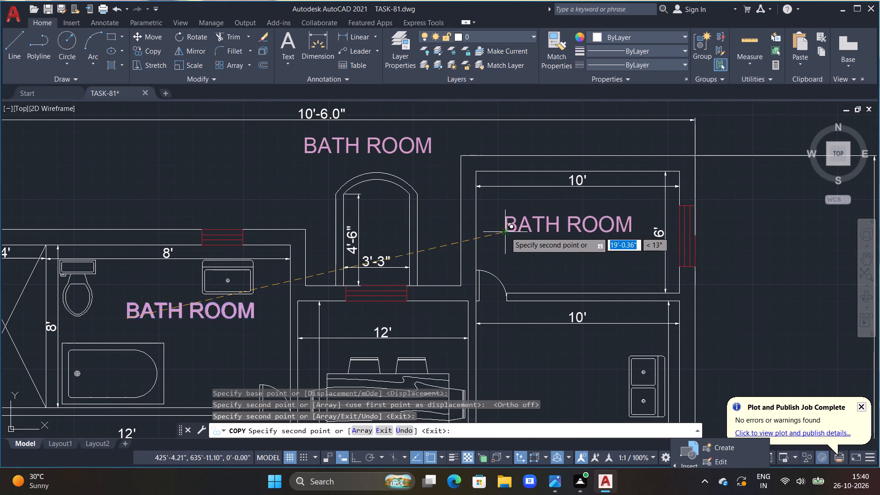
Place further copies of the BATH ROOM label in the kitchen, on the dining table, and outside the kitchen wall above the entrance stairs.
scroll(506, 236, down, 3)
scroll(506, 296, up, 3)
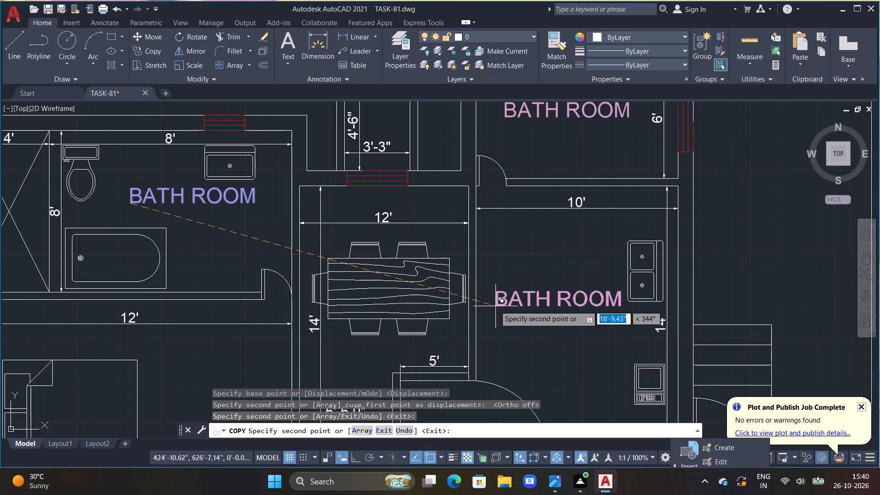
click(491, 304)
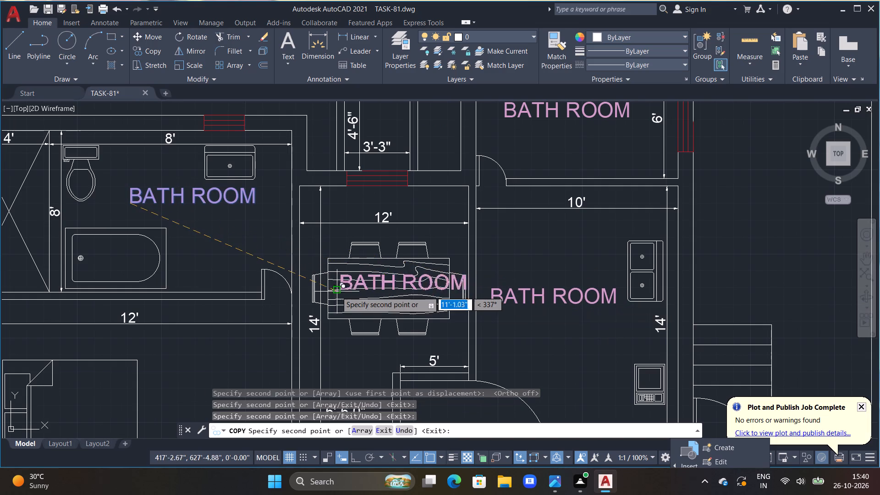
click(332, 291)
scroll(341, 297, down, 2)
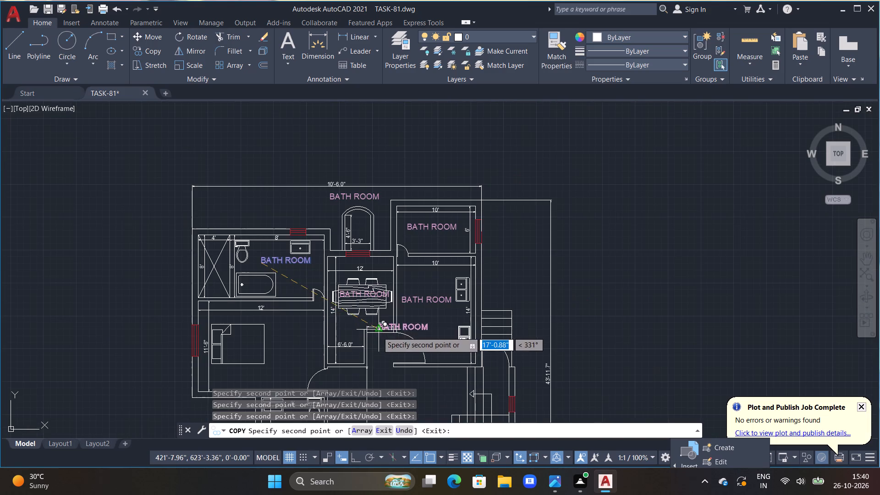
middle_drag(381, 332, 384, 229)
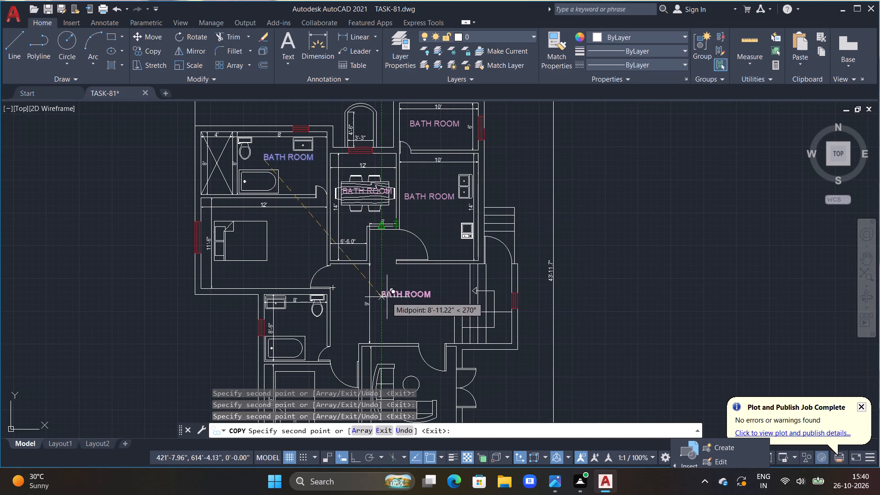
middle_drag(502, 251, 474, 352)
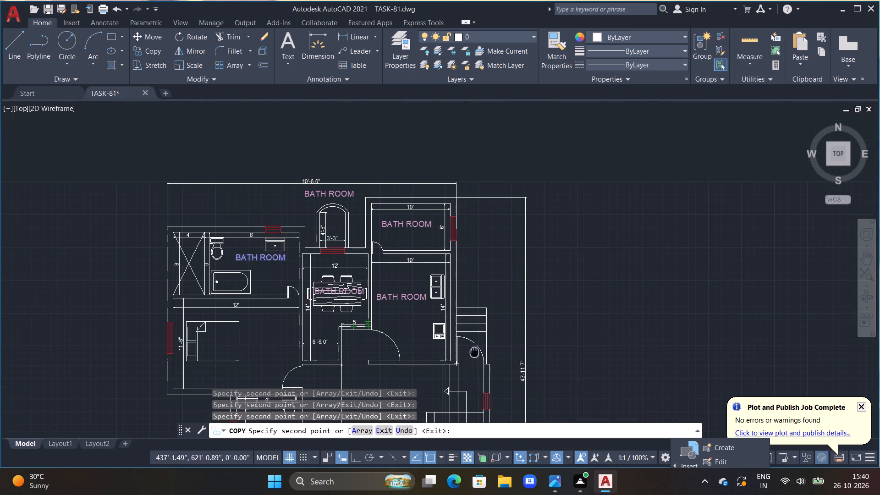
middle_drag(474, 352, 474, 352)
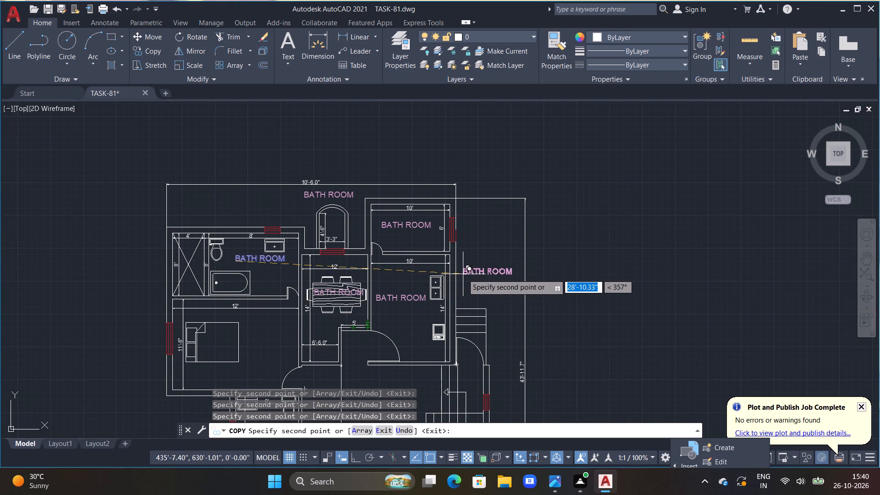
click(463, 274)
Place copies of the BATH ROOM label below the bed in the upper bedroom and in the middle of the lower bathroom.
middle_drag(170, 326, 200, 271)
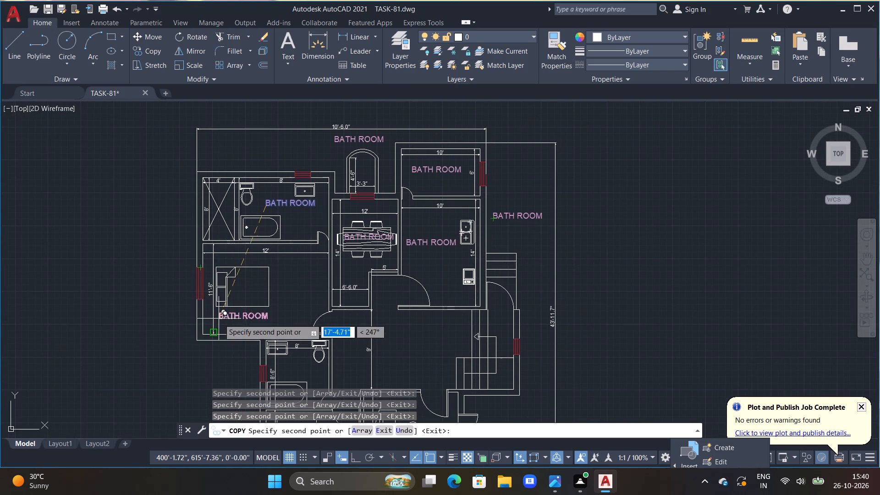
scroll(222, 324, up, 1)
click(238, 317)
middle_drag(270, 306, 309, 192)
scroll(343, 277, up, 2)
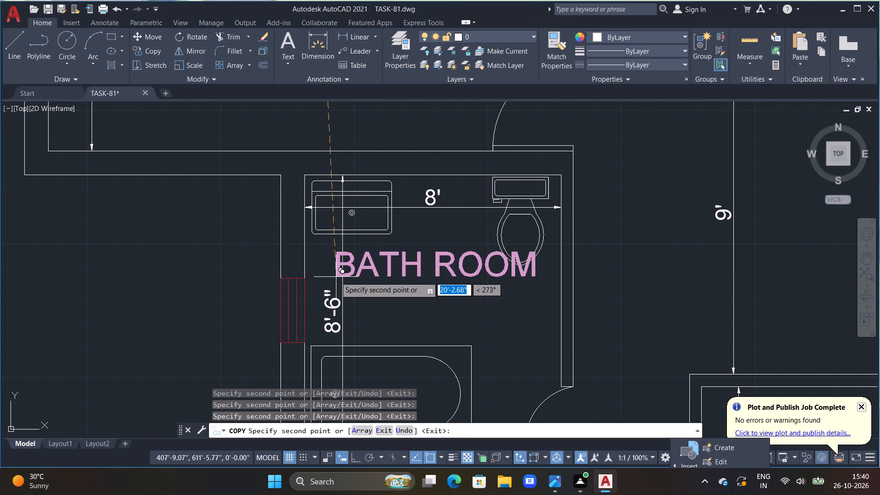
click(324, 291)
Place the last BATH ROOM copies in the lower bedroom, the living room, outside the double doors, and in the central hall.
scroll(336, 290, down, 2)
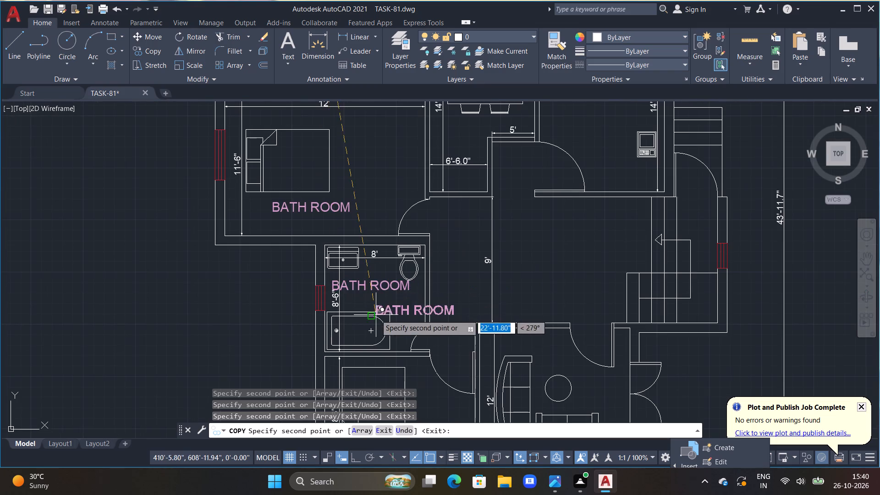
middle_drag(381, 340, 373, 214)
middle_drag(357, 311, 351, 228)
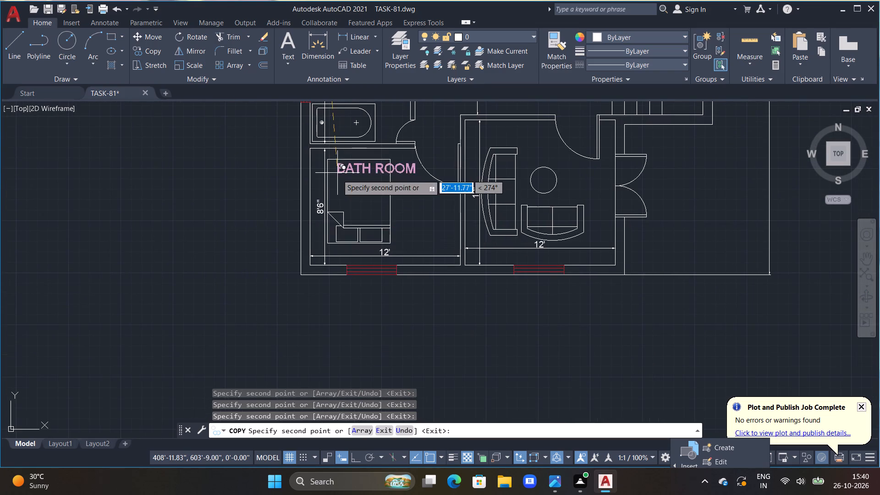
middle_drag(338, 199, 336, 235)
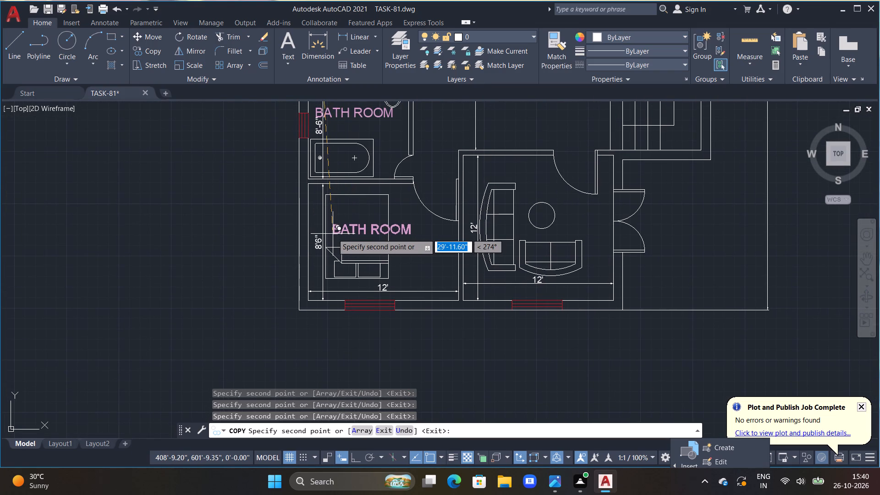
click(333, 234)
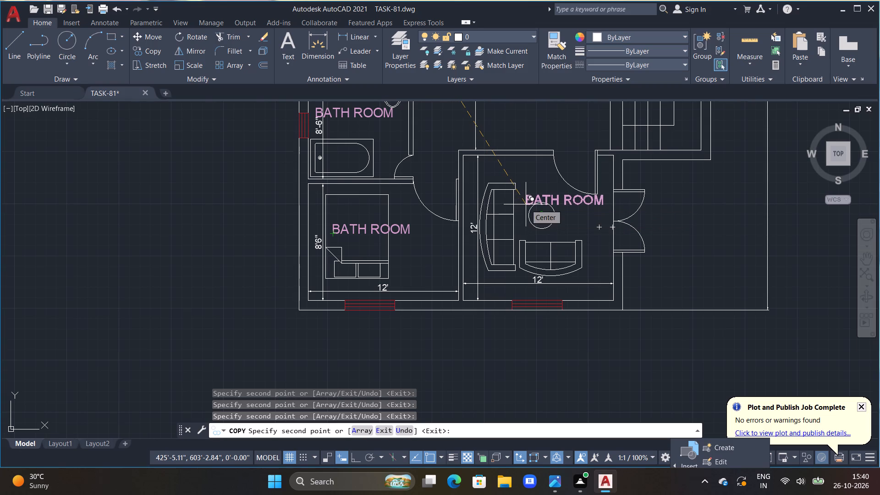
double_click(526, 204)
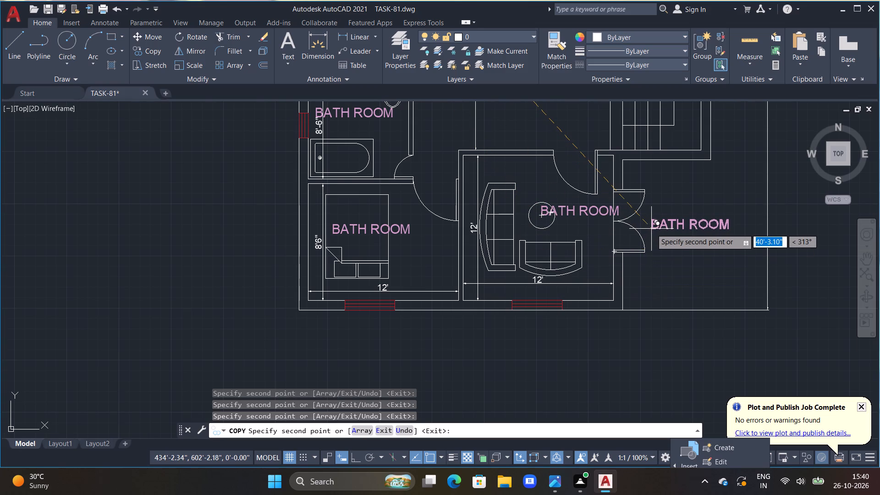
click(651, 229)
middle_drag(635, 240, 632, 389)
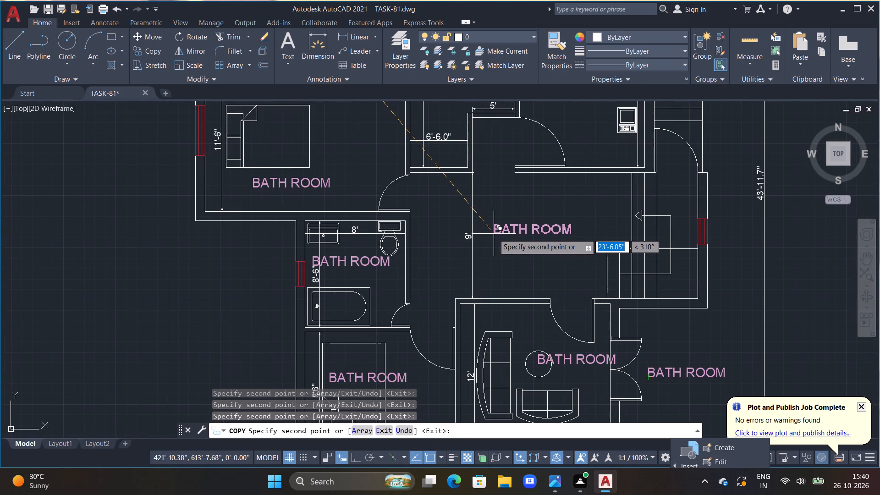
click(494, 234)
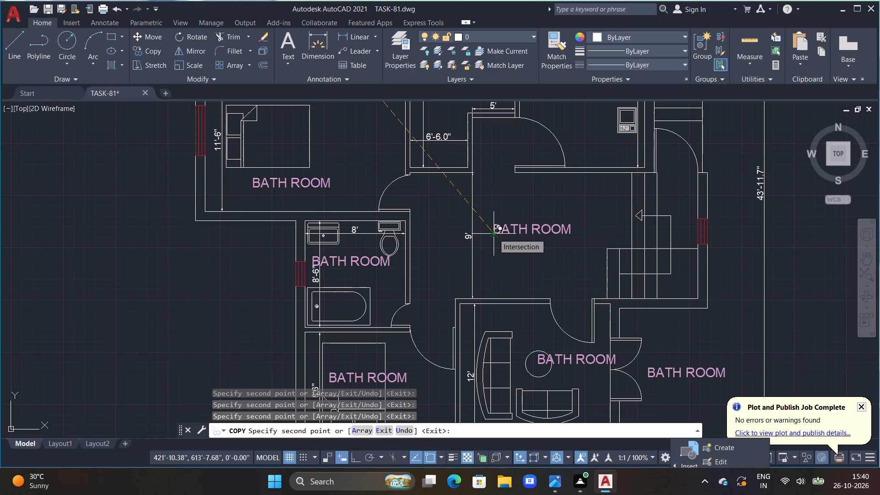
key(Escape)
Change the text of the label above the arched porch to VERANDAH.
scroll(437, 210, down, 3)
middle_drag(441, 161, 401, 234)
scroll(401, 234, up, 3)
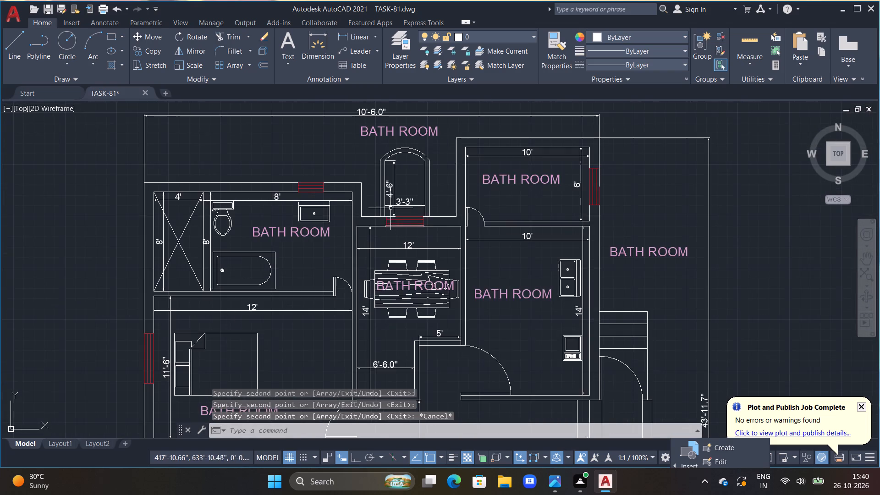
middle_drag(395, 229, 403, 299)
triple_click(401, 197)
scroll(401, 200, up, 2)
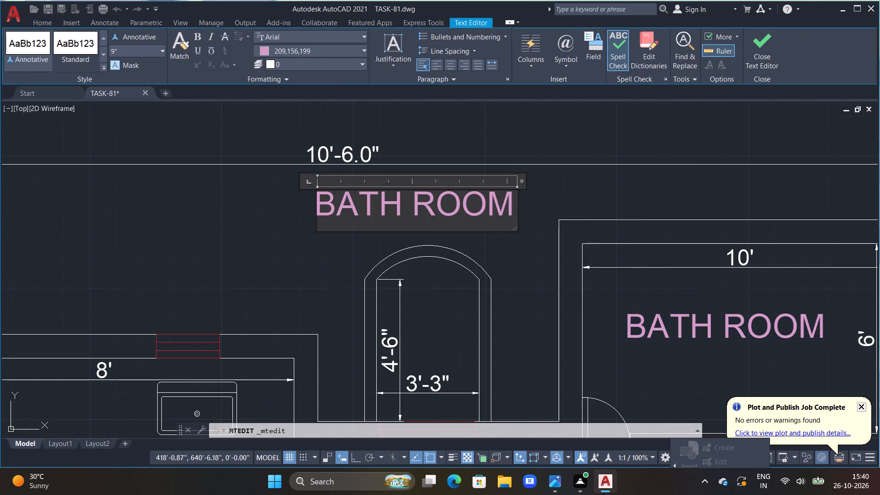
click(513, 203)
key(BackSpace)
key(BackSpace)
key(BackSpace)
key(BackSpace)
key(BackSpace)
key(BackSpace)
key(BackSpace)
key(BackSpace)
key(BackSpace)
key(BackSpace)
key(BackSpace)
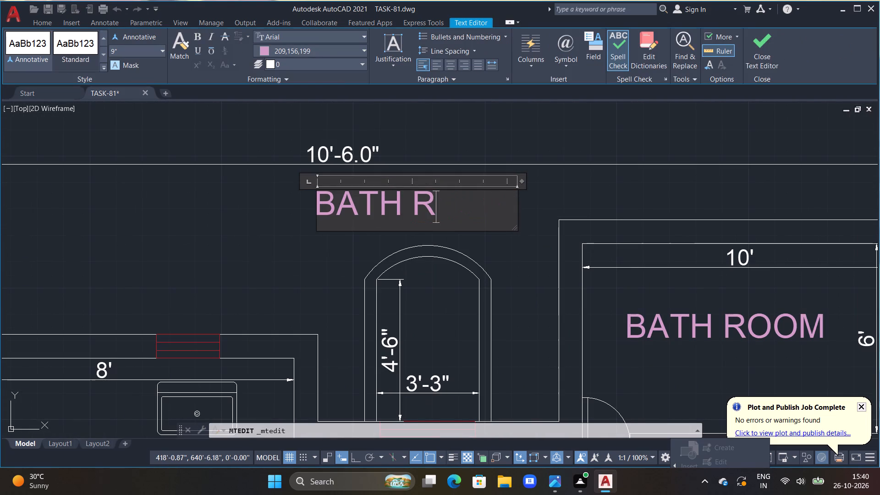
key(space)
text(VERANDA)
key(h)
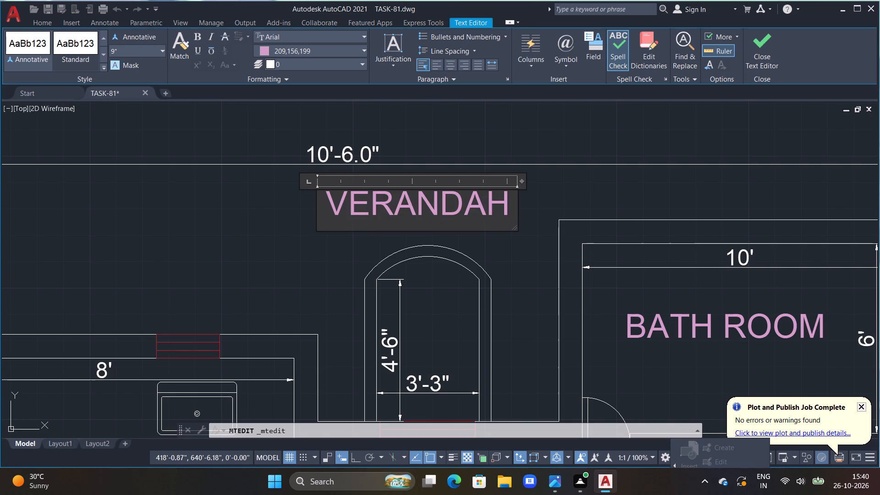
click(301, 230)
Move the VERANDAH label slightly so it sits centred just above the arch.
click(335, 214)
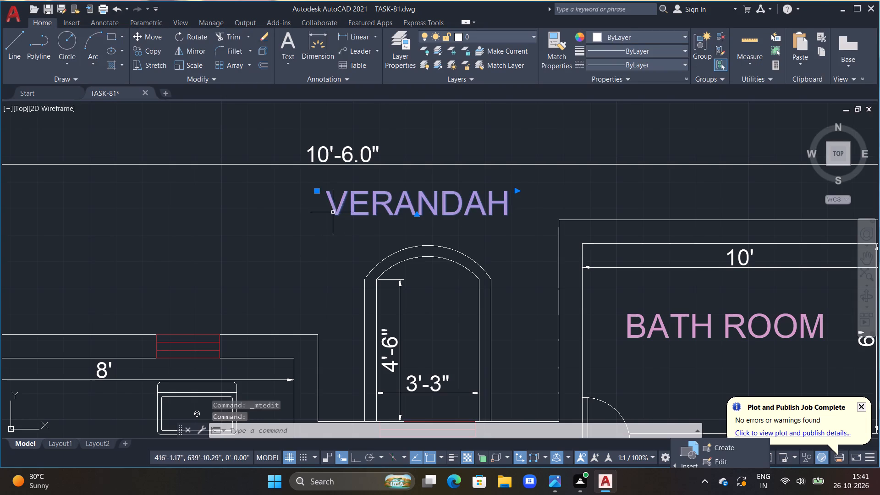
click(315, 193)
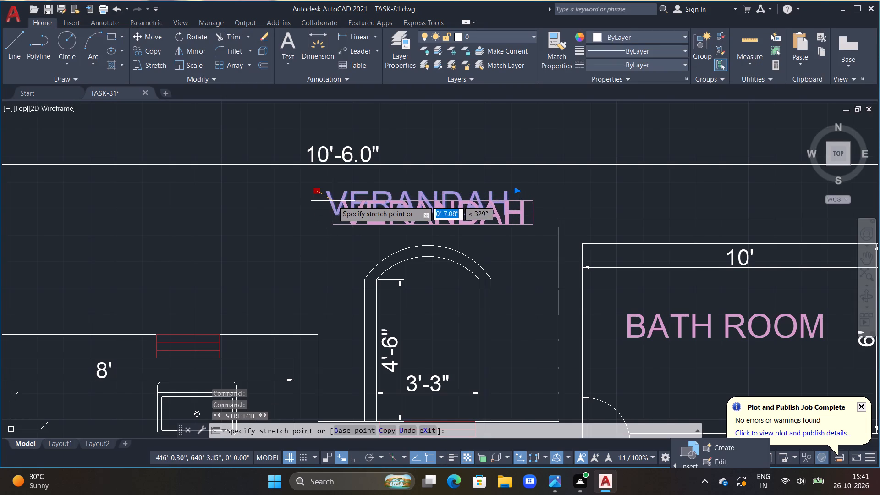
click(333, 201)
scroll(475, 247, down, 1)
click(501, 251)
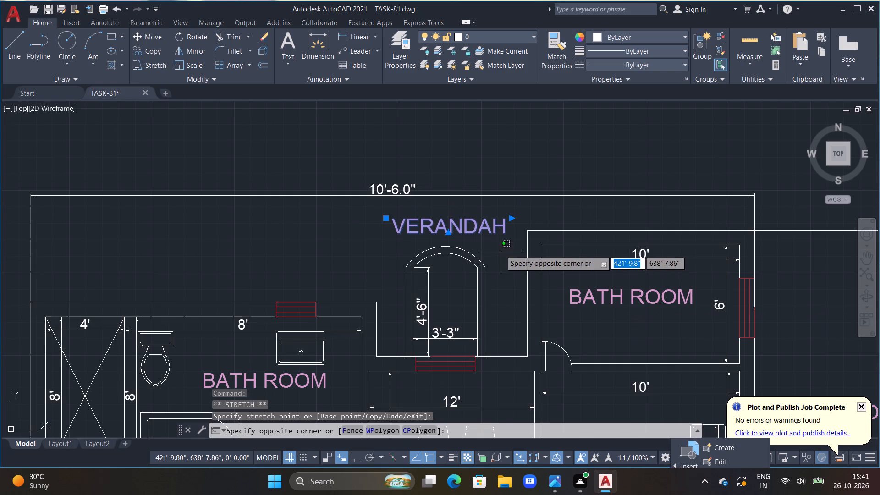
key(Escape)
key(Escape)
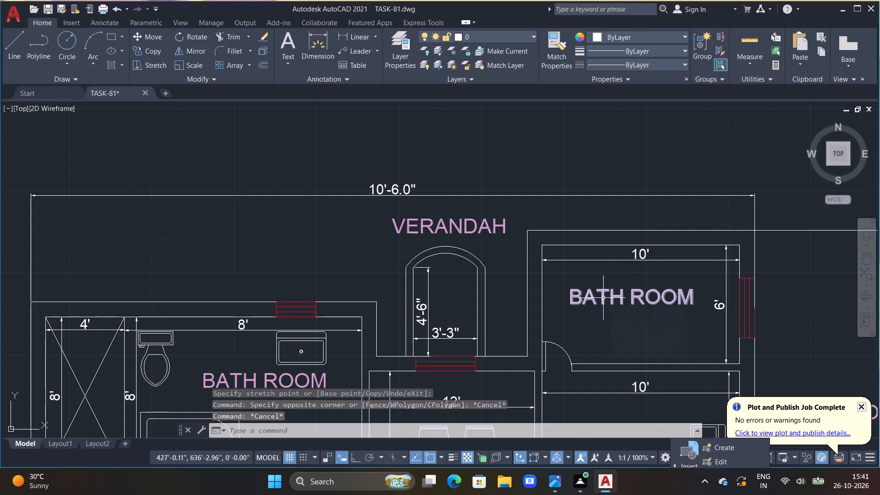
Change the text of the label in the small 10' by 6' room to STORE ROOM.
triple_click(603, 298)
click(603, 298)
click(625, 296)
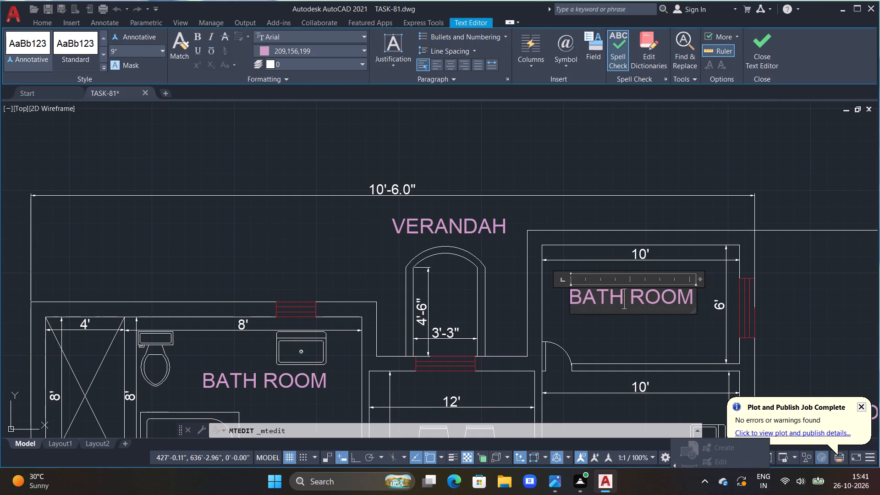
key(BackSpace)
key(BackSpace)
key(BackSpace)
key(BackSpace)
text(STORE)
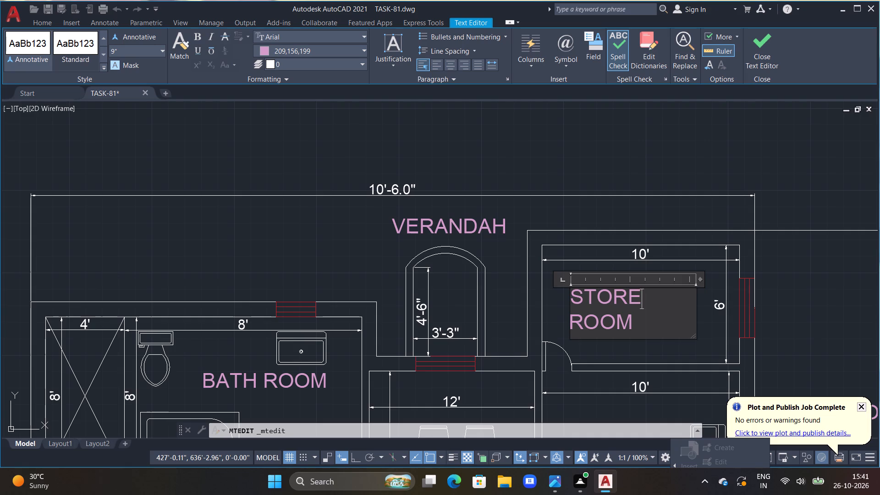
Enlarge the STORE ROOM text box in width and height, and try to shift the word ROOM with spaces.
click(575, 325)
key(space)
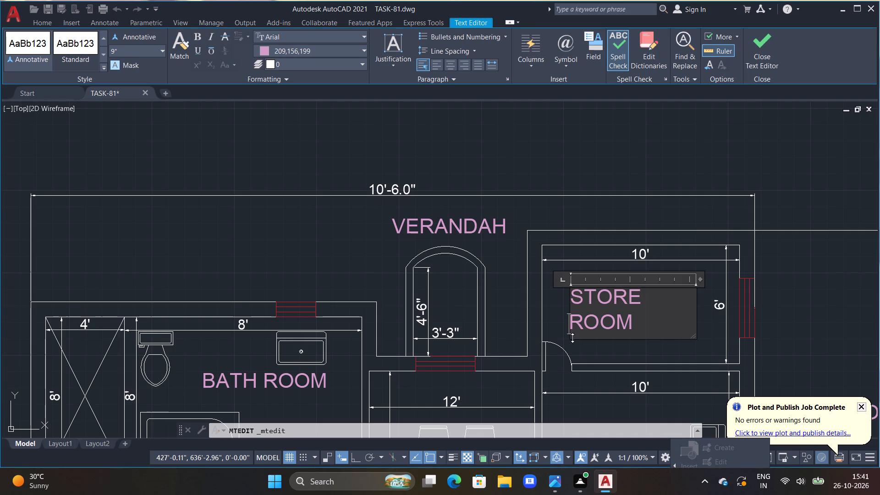
key(space)
click(572, 327)
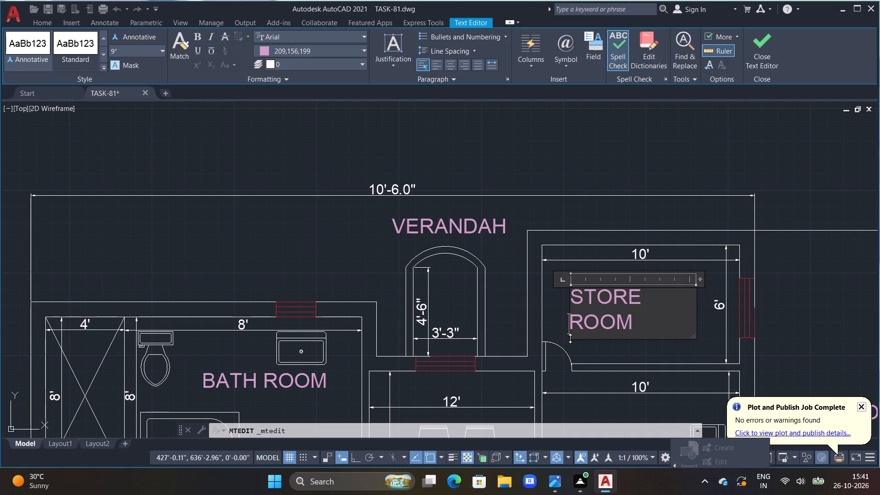
double_click(570, 338)
drag(695, 338, 649, 362)
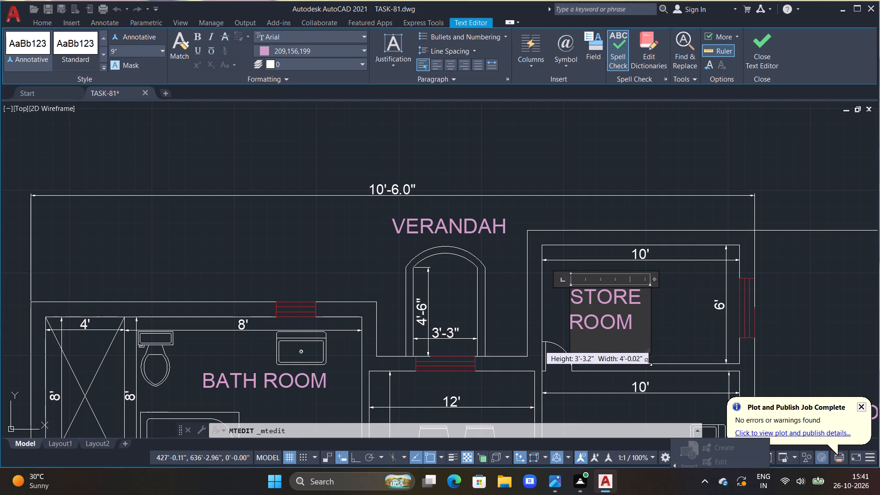
drag(649, 362, 712, 387)
key(space)
key(space)
key(space)
key(space)
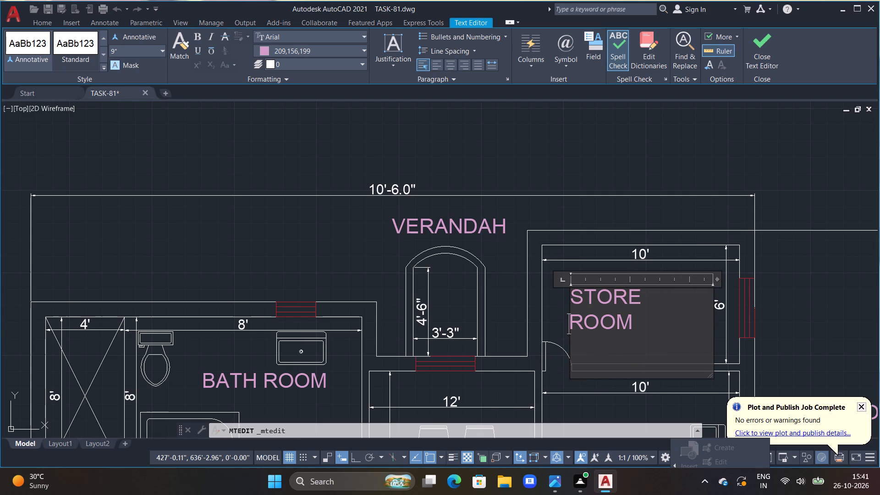
click(583, 311)
click(582, 321)
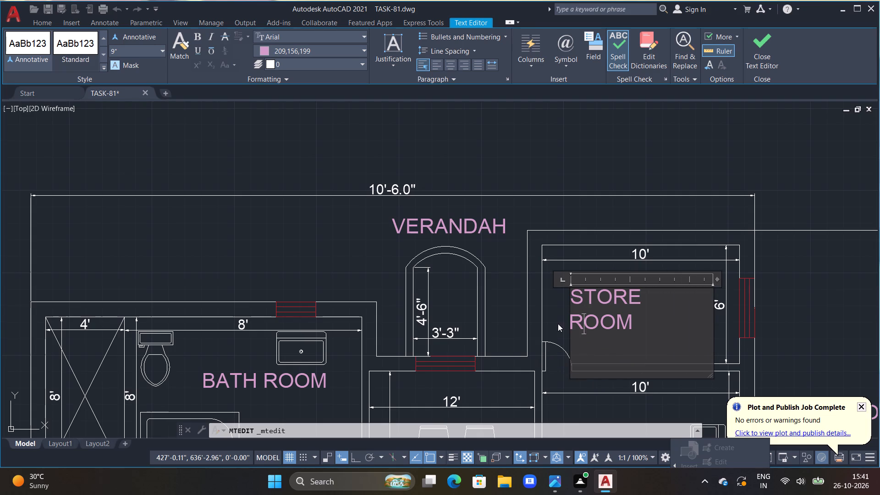
click(558, 323)
Indent STORE by one space and re-enter ROOM on the second line with a matching one-space indent.
scroll(590, 329, down, 1)
middle_drag(591, 329, 611, 297)
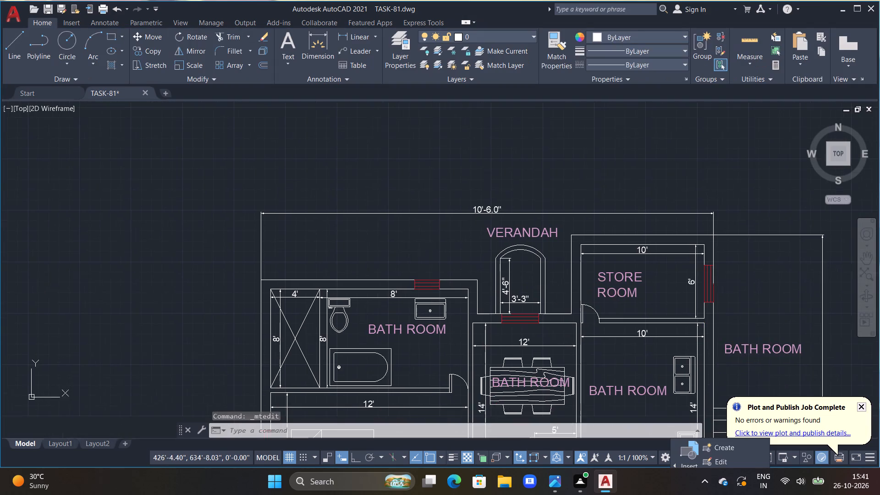
click(611, 297)
click(601, 272)
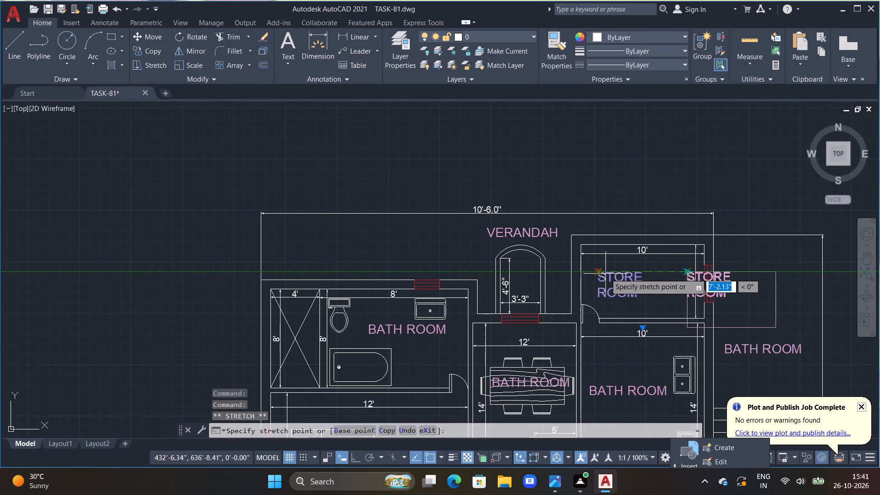
click(595, 272)
key(space)
key(space)
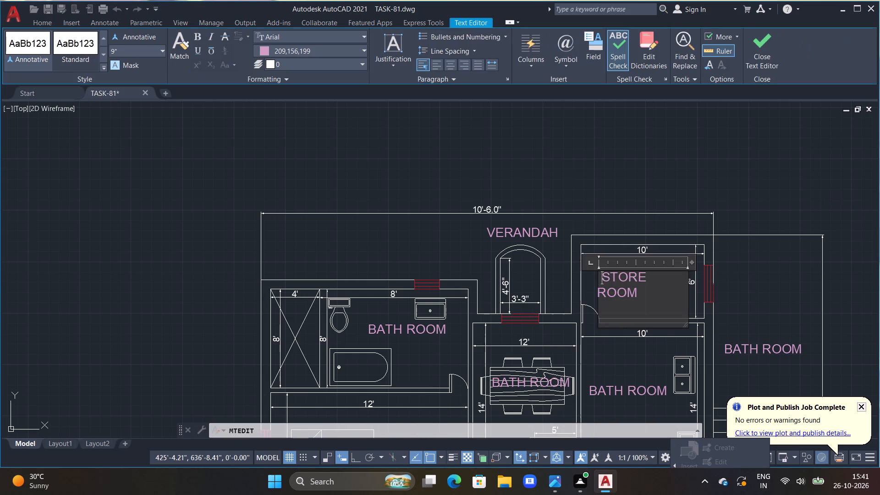
double_click(599, 291)
key(space)
key(Return)
key(Return)
key(Return)
key(Return)
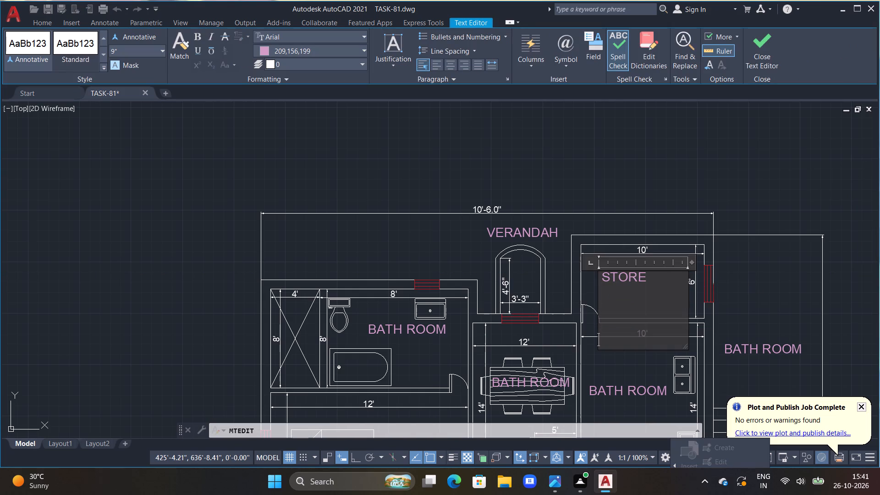
key(BackSpace)
key(BackSpace)
key(BackSpace)
key(space)
key(BackSpace)
key(space)
key(space)
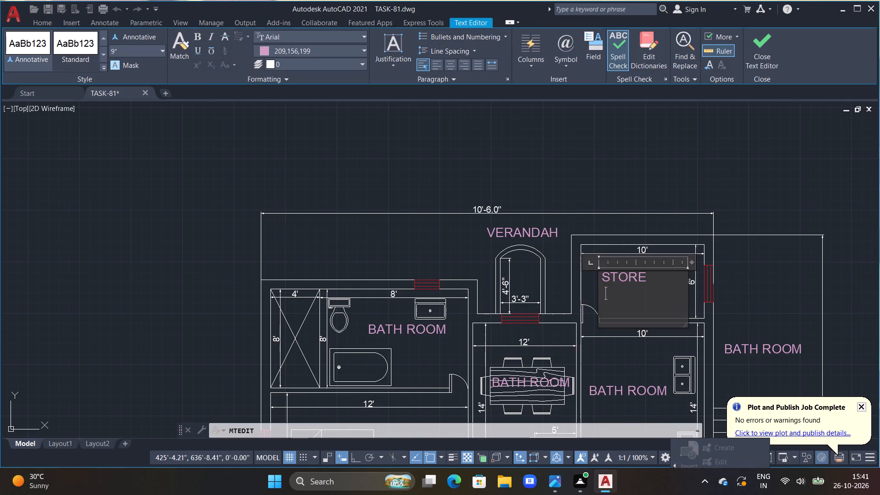
text(ROOM)
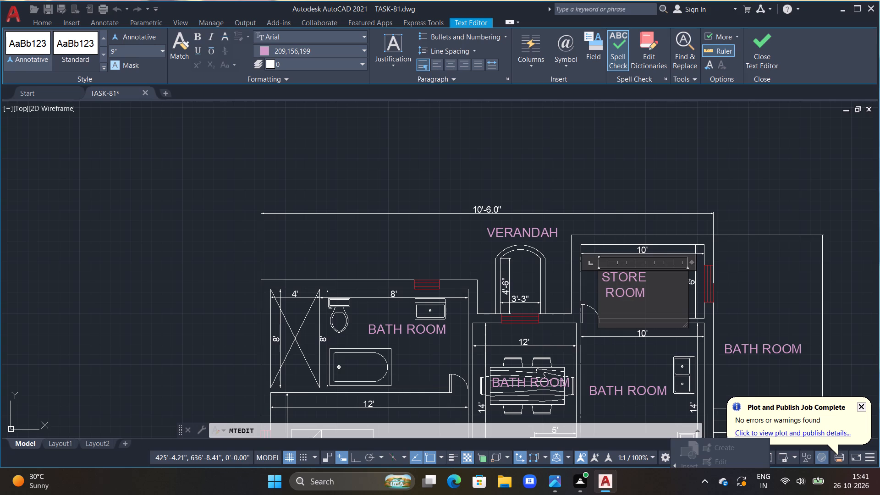
double_click(600, 295)
key(BackSpace)
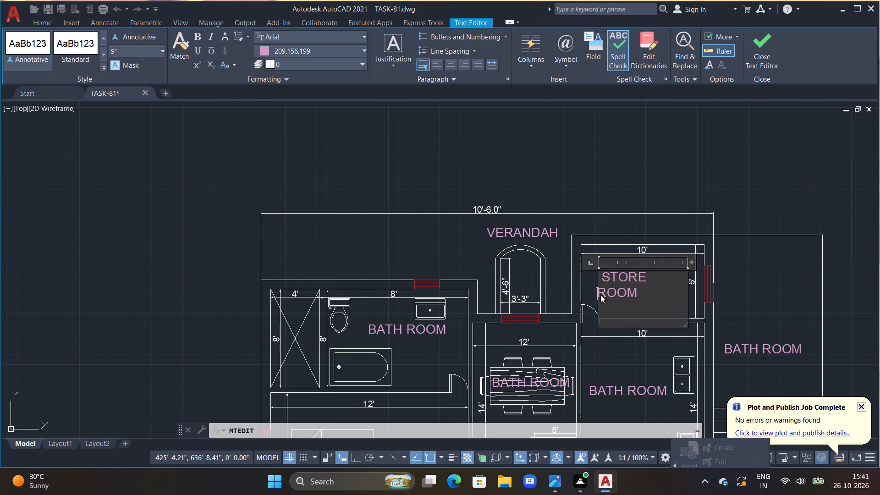
key(space)
click(591, 281)
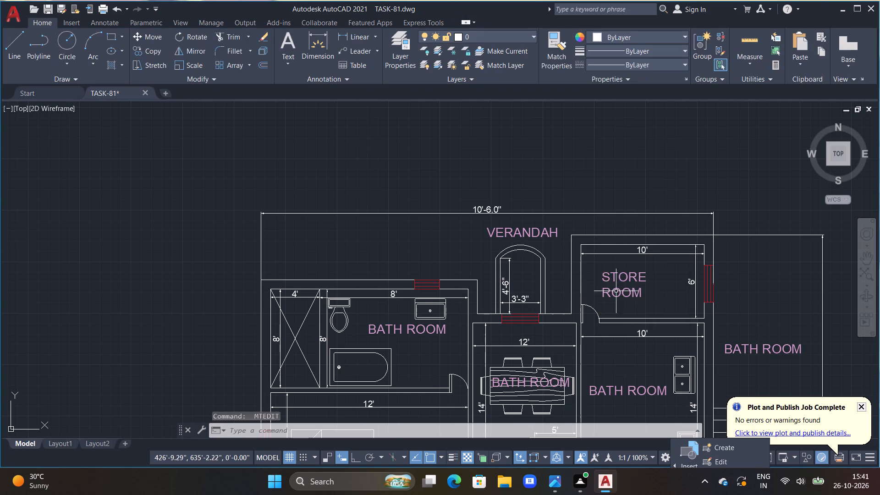
Change the text of the label below the upper bedroom's bed to BED ROOM.
scroll(618, 297, down, 1)
middle_drag(629, 359, 629, 298)
middle_drag(478, 357, 478, 356)
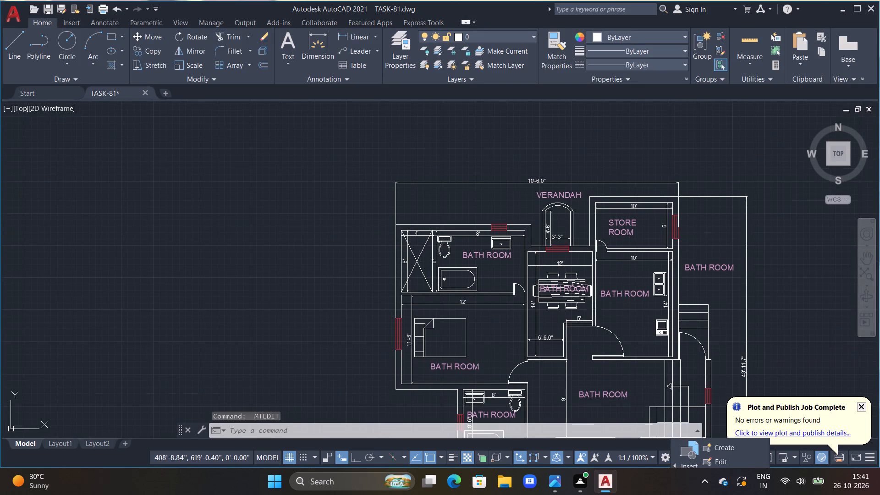
middle_drag(478, 356, 488, 289)
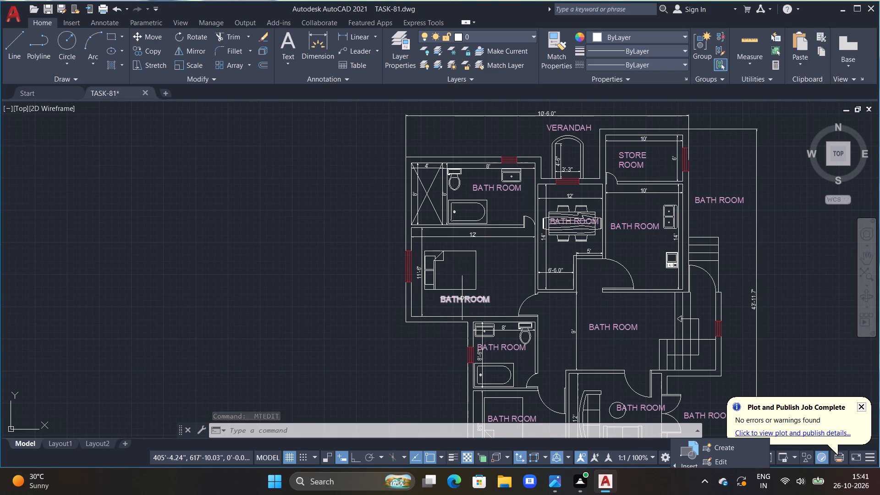
double_click(462, 298)
scroll(458, 299, up, 3)
key(BackSpace)
key(BackSpace)
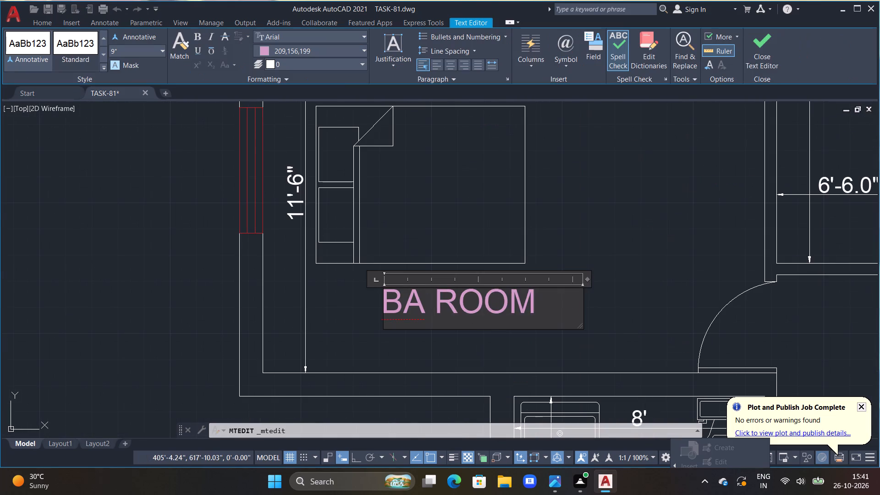
key(BackSpace)
text(ED)
click(672, 243)
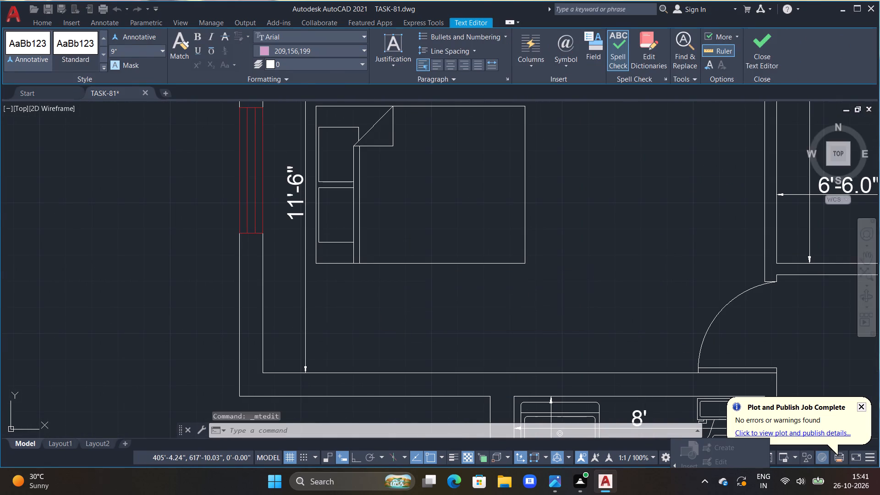
Replace the text of the label over the six-seat table with DINING, indented by one space.
scroll(673, 242, down, 3)
middle_drag(668, 243, 434, 266)
scroll(473, 218, up, 1)
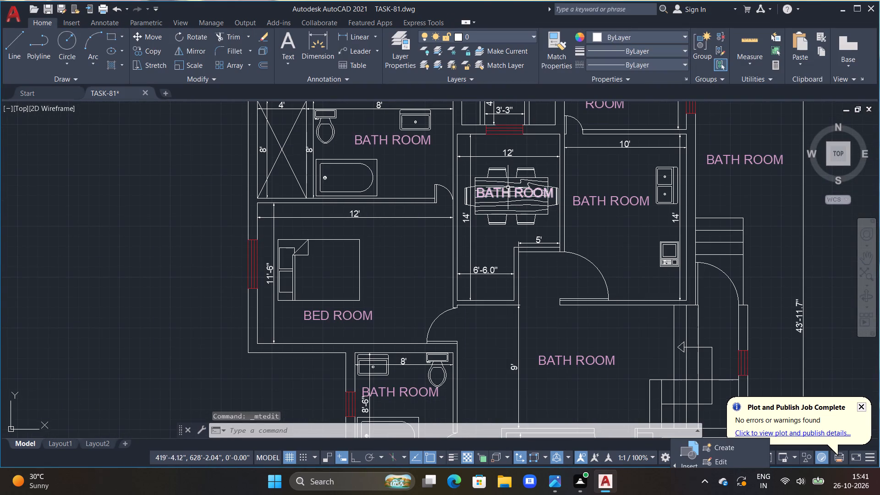
click(506, 187)
click(506, 188)
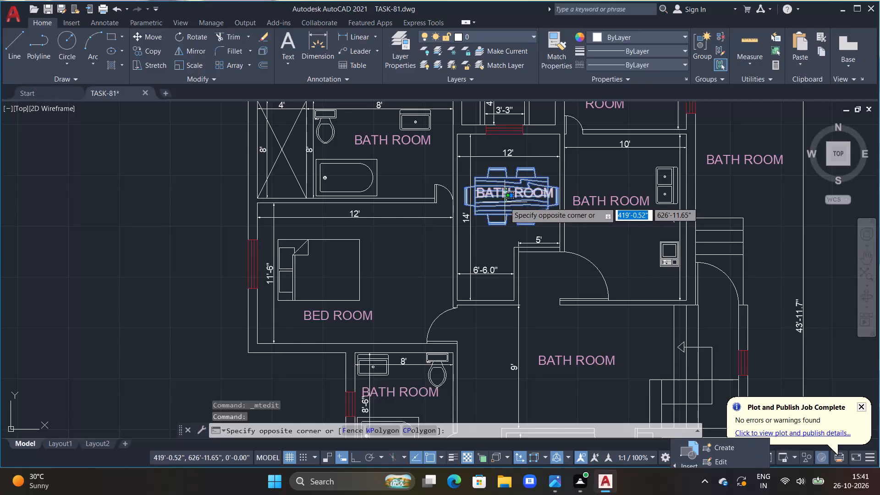
key(grave)
key(Escape)
key(Escape)
key(Escape)
scroll(500, 191, up, 2)
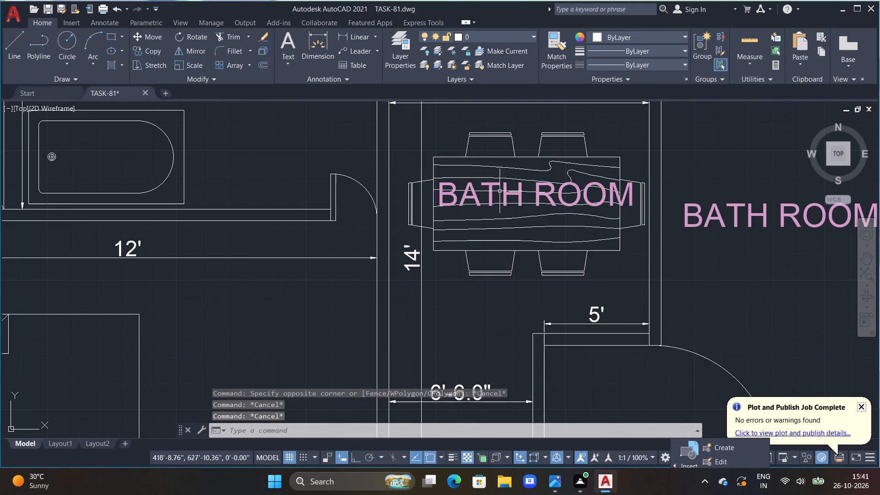
double_click(493, 186)
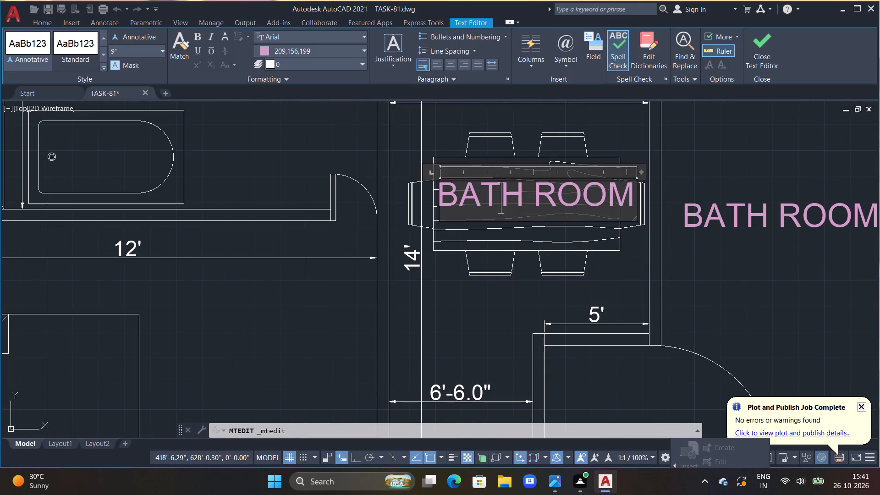
click(633, 199)
key(BackSpace)
key(BackSpace)
key(BackSpace)
key(BackSpace)
key(BackSpace)
key(BackSpace)
key(BackSpace)
key(BackSpace)
key(BackSpace)
key(BackSpace)
key(BackSpace)
key(BackSpace)
key(BackSpace)
key(BackSpace)
key(BackSpace)
key(BackSpace)
key(space)
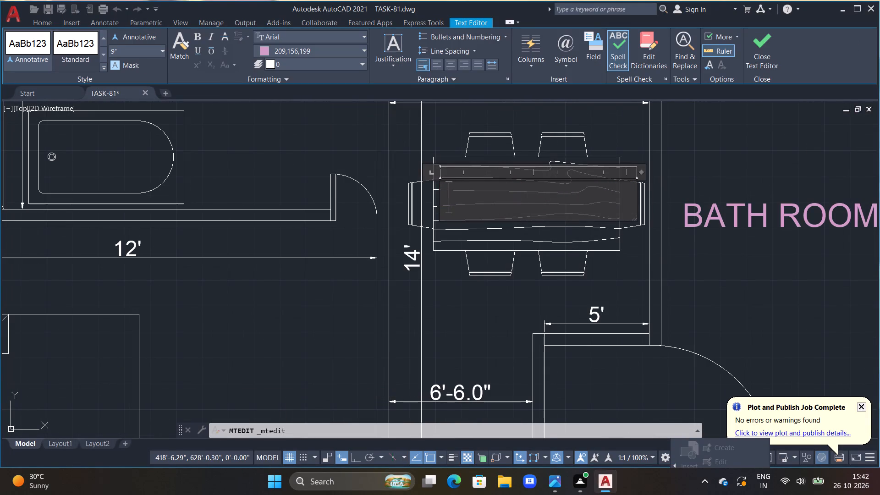
text(DINING)
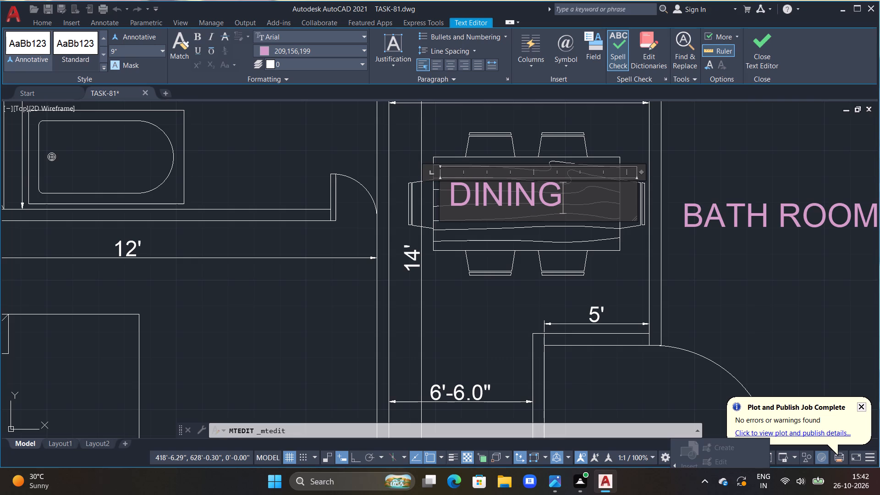
click(482, 328)
Move the DINING label slightly right and down so it sits nearer the middle of the table.
scroll(494, 322, down, 3)
scroll(555, 303, up, 1)
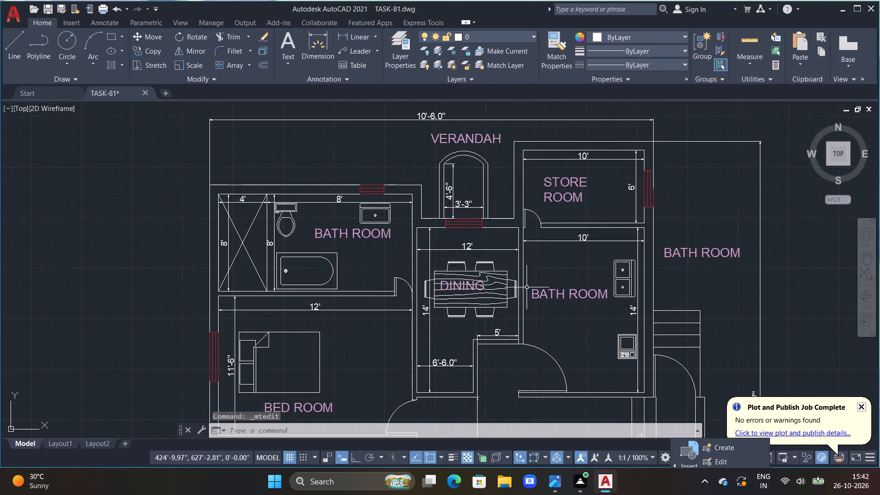
scroll(524, 279, up, 2)
click(390, 295)
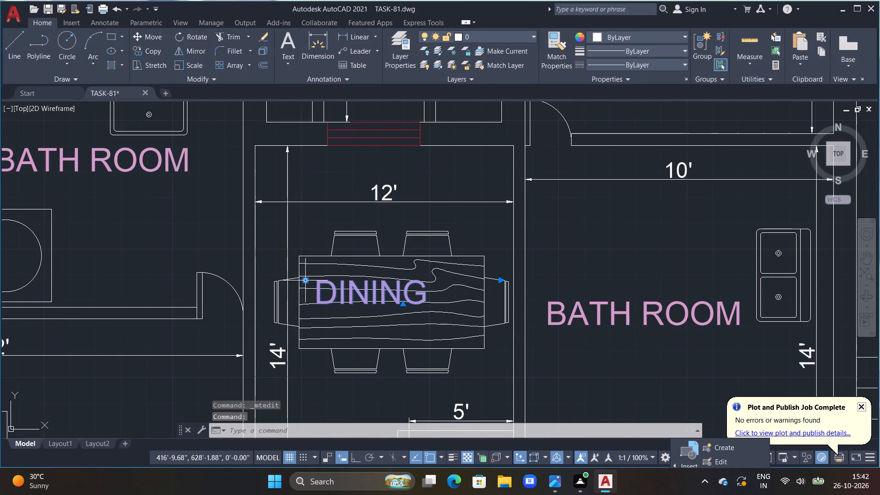
click(306, 281)
click(314, 287)
scroll(516, 341, down, 1)
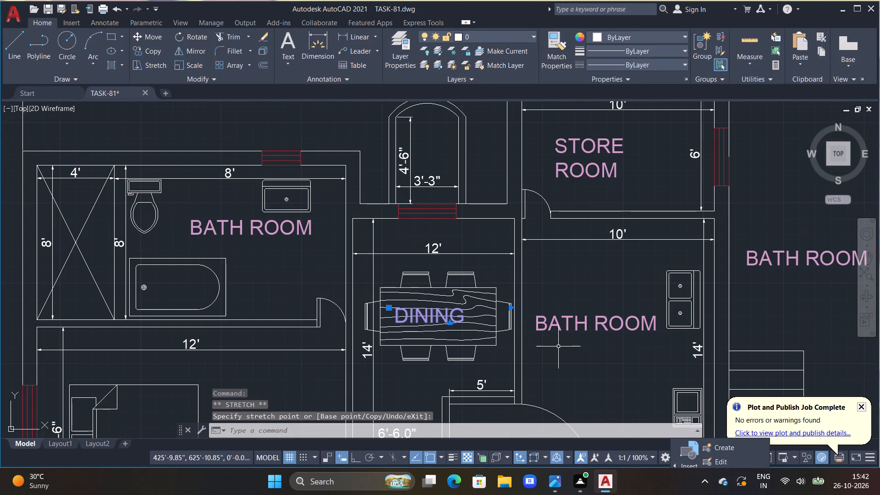
scroll(558, 346, down, 1)
key(Escape)
key(Escape)
Replace the text of the label beside the double sink with KITCHEN, indented by one space.
middle_drag(560, 346, 533, 321)
double_click(541, 312)
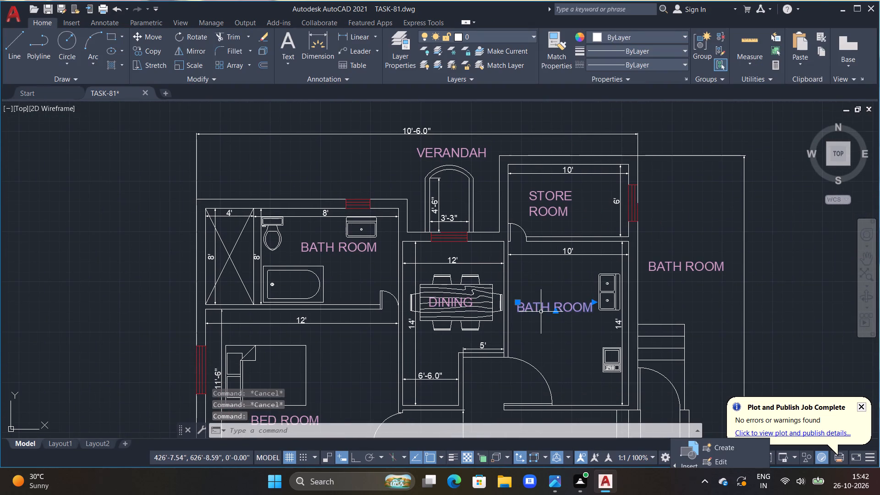
scroll(604, 319, up, 2)
click(574, 289)
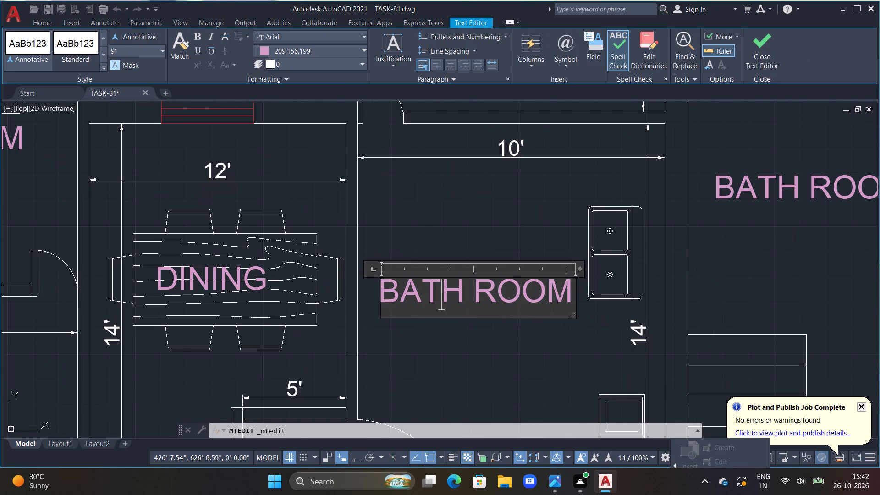
click(570, 293)
key(BackSpace)
key(BackSpace)
key(BackSpace)
key(BackSpace)
key(BackSpace)
key(BackSpace)
key(BackSpace)
key(BackSpace)
key(BackSpace)
key(BackSpace)
key(BackSpace)
key(BackSpace)
key(BackSpace)
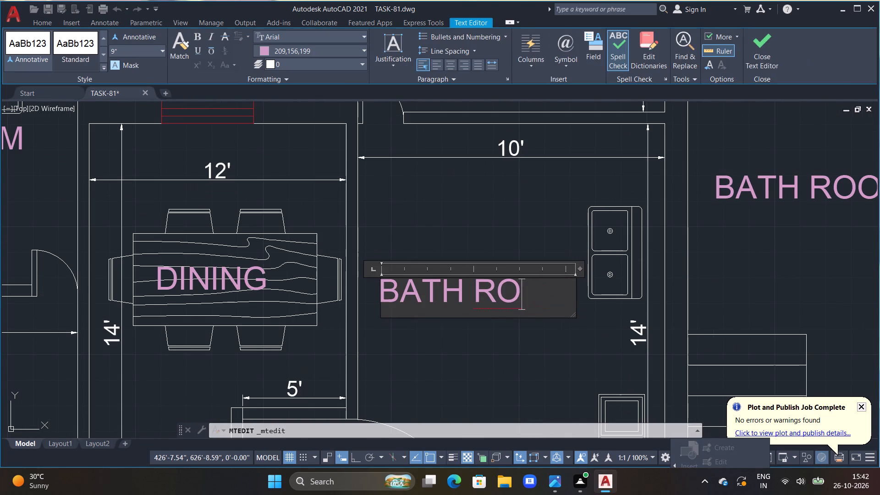
key(space)
text(KITCH)
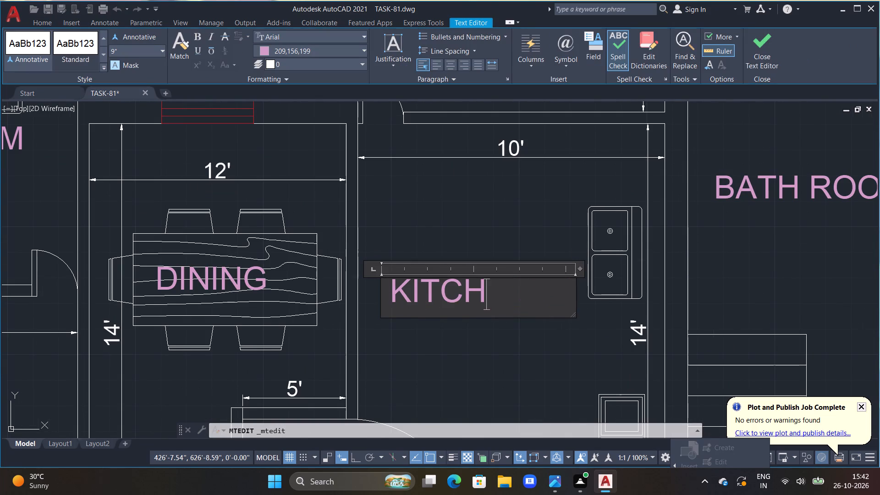
text(EN)
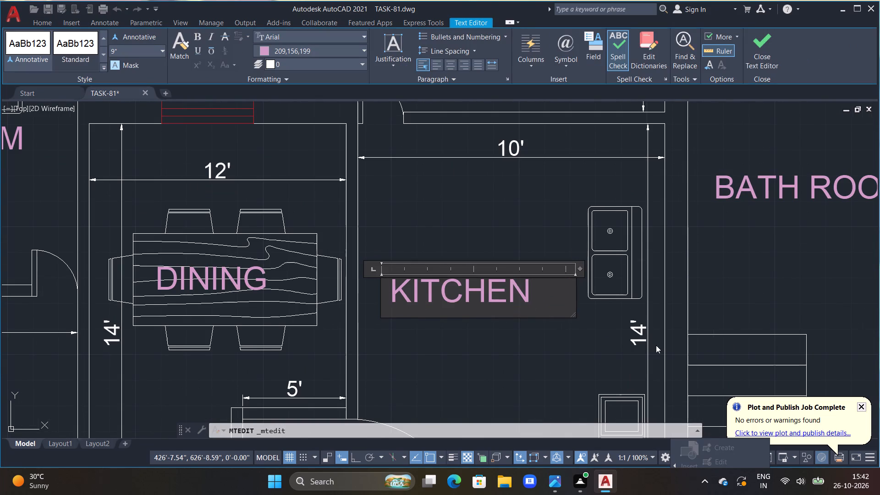
click(430, 203)
Change the text of the label outside the kitchen's outer wall, above the exterior steps, to BACK DOOR.
scroll(573, 291, down, 3)
middle_drag(656, 285, 483, 271)
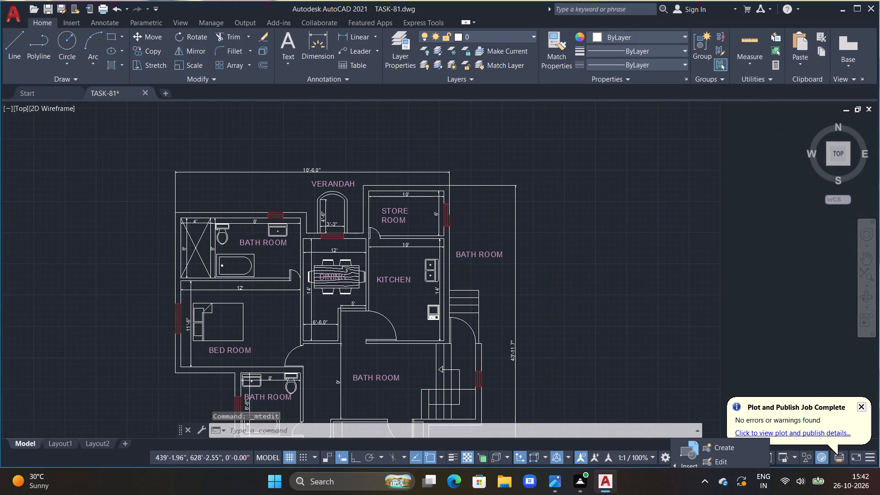
scroll(483, 271, up, 1)
triple_click(465, 246)
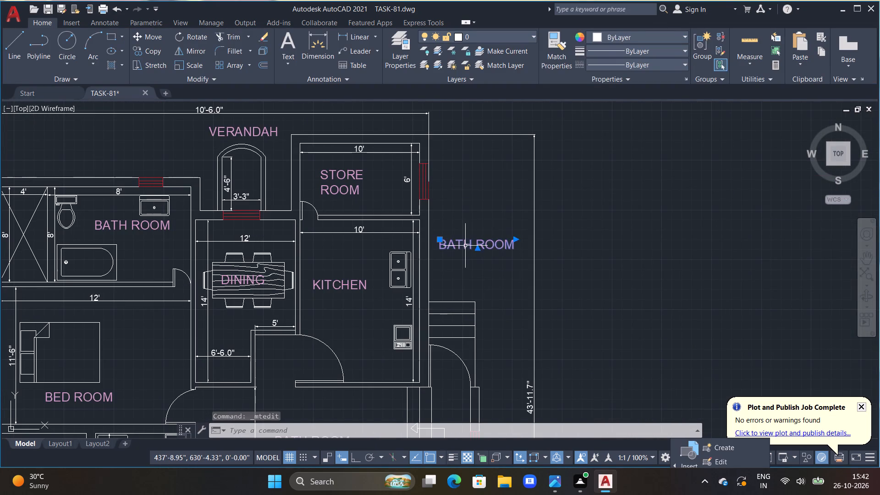
scroll(467, 247, up, 2)
click(581, 244)
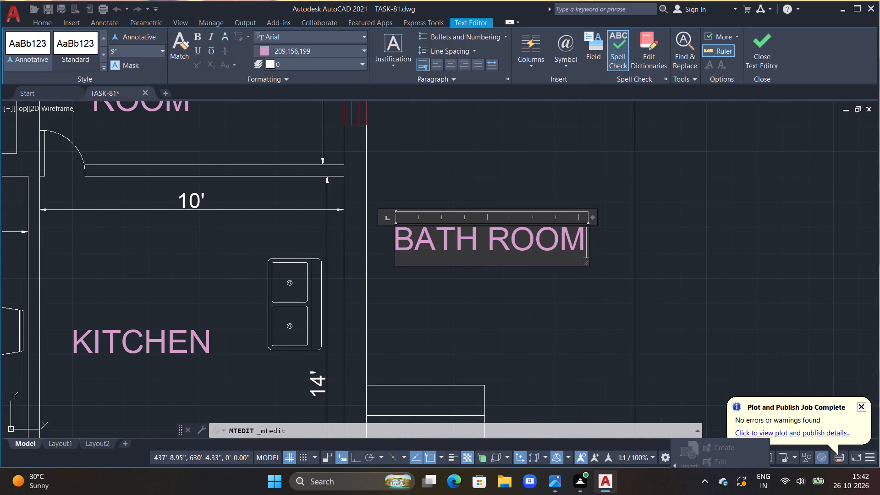
key(BackSpace)
key(BackSpace)
key(BackSpace)
key(BackSpace)
key(BackSpace)
key(BackSpace)
key(BackSpace)
key(BackSpace)
key(BackSpace)
text(BAC)
text(K DOR)
key(BackSpace)
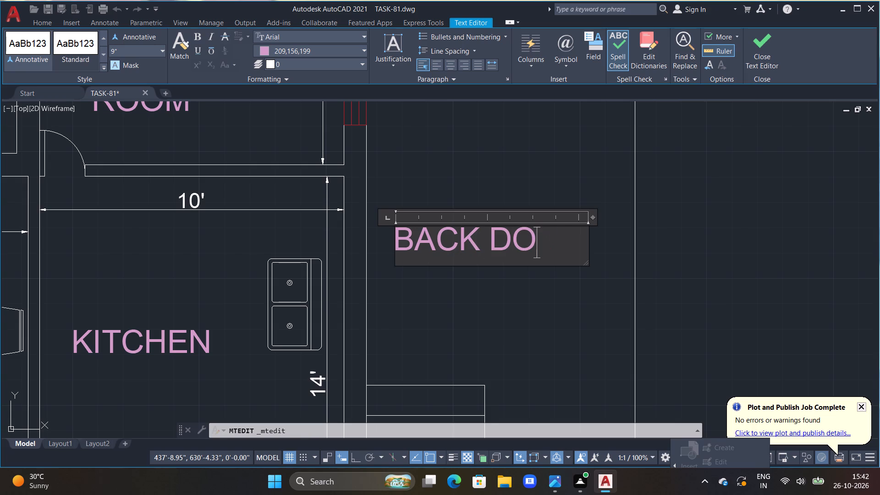
text(OR)
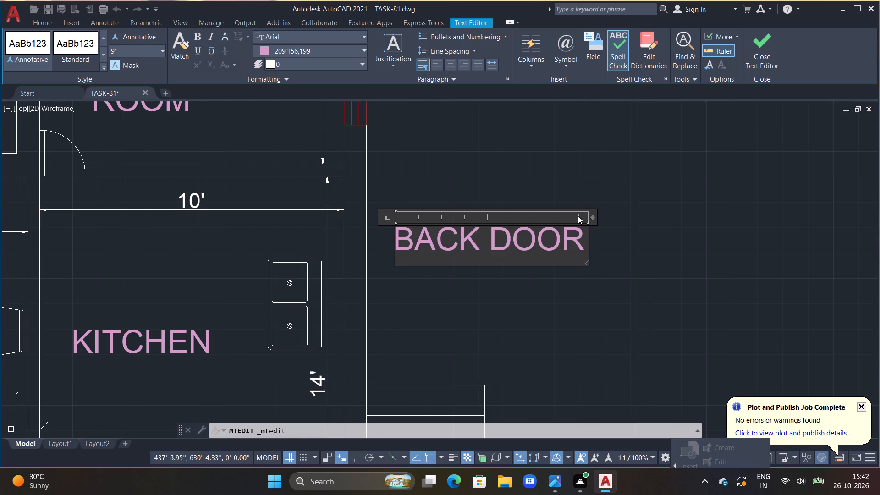
double_click(578, 216)
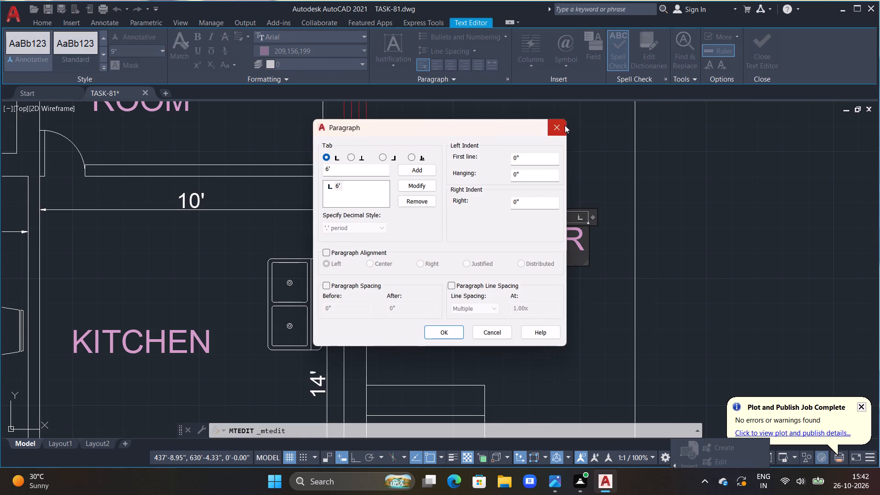
click(565, 125)
click(575, 135)
Move the BACK DOOR label slightly down so it sits closer to the exterior steps.
scroll(581, 177, down, 3)
click(564, 196)
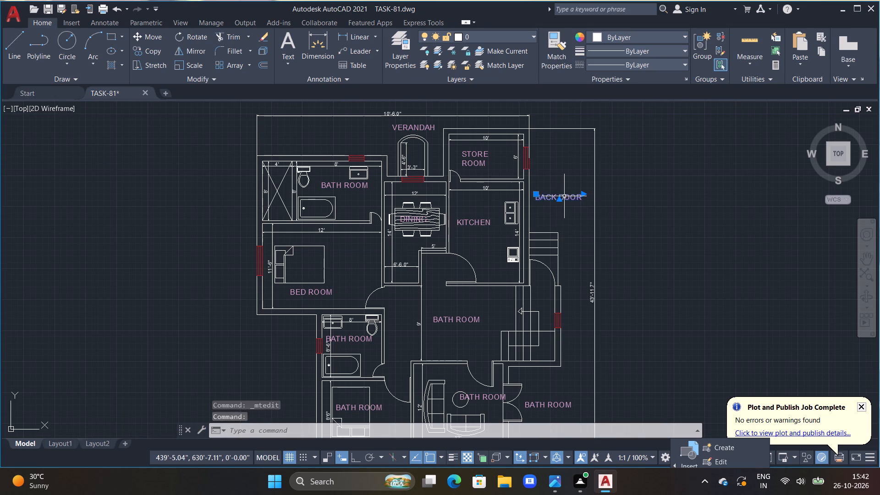
click(535, 195)
double_click(534, 211)
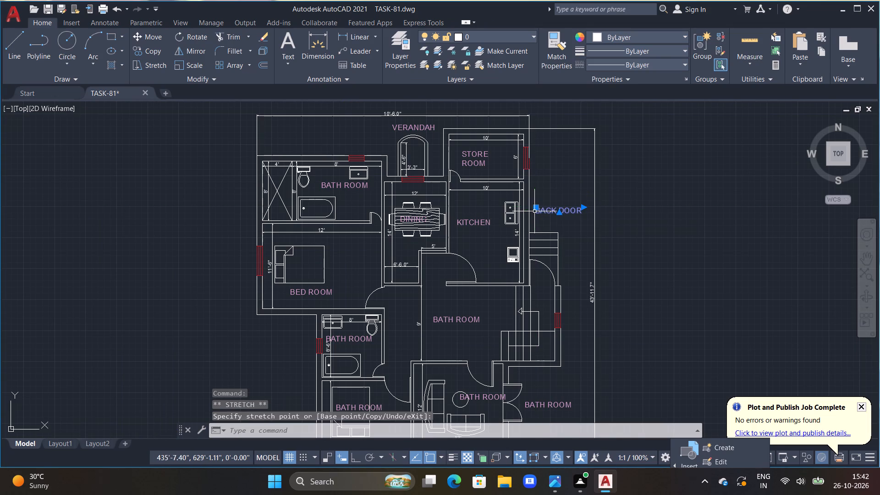
key(Escape)
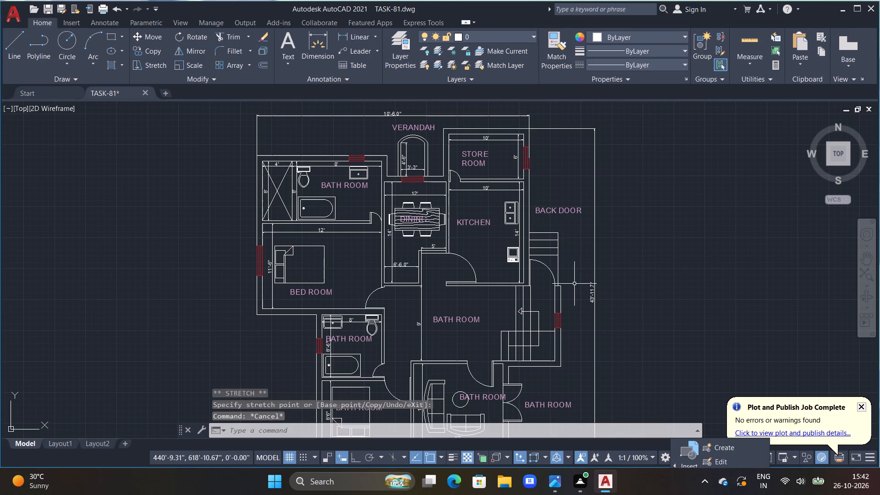
Replace the label in the hall beside the staircase with LOBBY/ and LIVING on two lines, each indented by one space.
middle_drag(574, 284, 574, 258)
scroll(586, 303, down, 1)
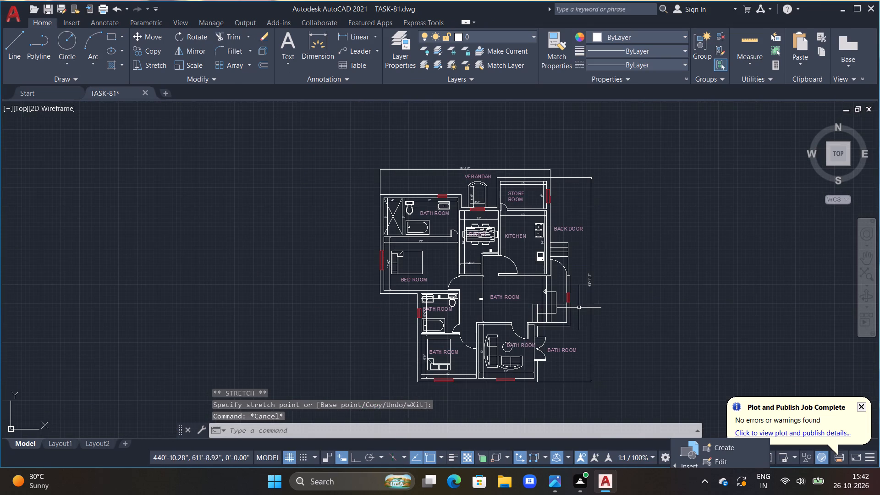
scroll(558, 321, up, 1)
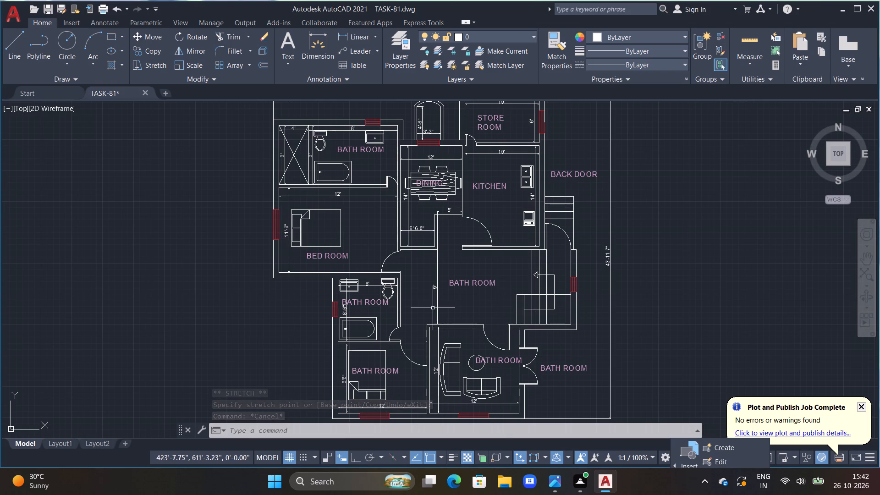
double_click(457, 285)
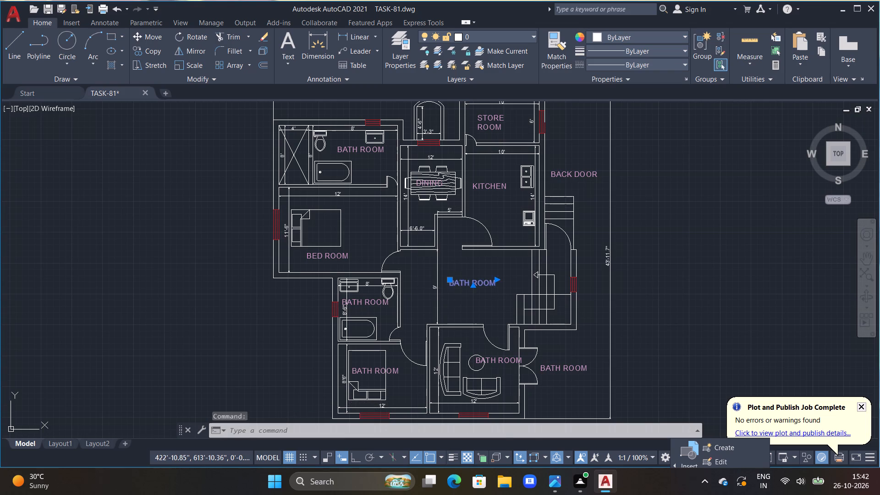
scroll(469, 287, up, 4)
click(621, 270)
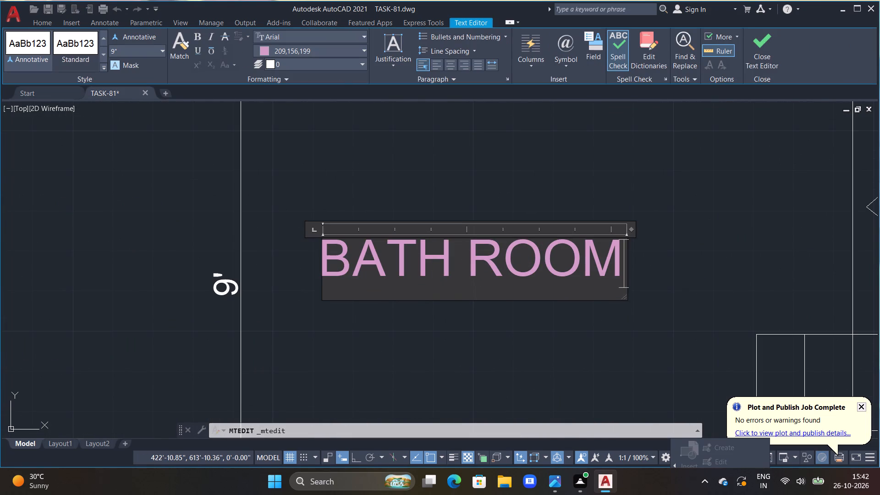
key(BackSpace)
key(BackSpace)
key(BackSpace)
key(BackSpace)
key(BackSpace)
key(BackSpace)
key(BackSpace)
key(BackSpace)
key(BackSpace)
key(BackSpace)
key(BackSpace)
key(BackSpace)
key(BackSpace)
key(BackSpace)
key(BackSpace)
key(BackSpace)
key(space)
text(LOBBY/)
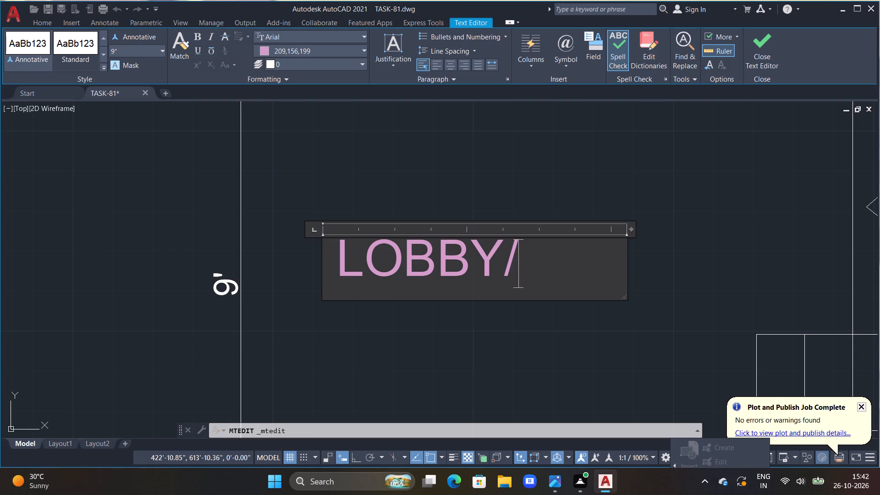
key(Return)
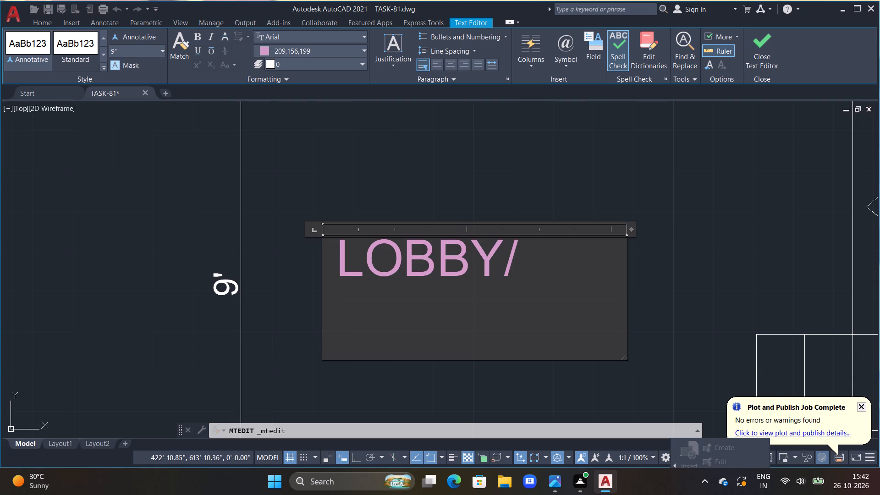
key(space)
text(L)
text(IVING)
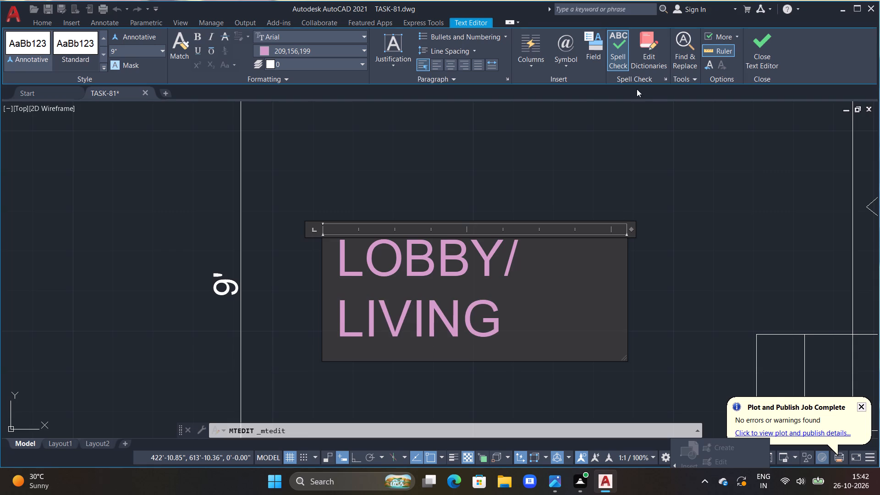
click(637, 89)
click(655, 143)
Replace the text of the label outside the double entrance door with CAR PARKING.
scroll(657, 163, down, 3)
middle_drag(633, 227, 598, 221)
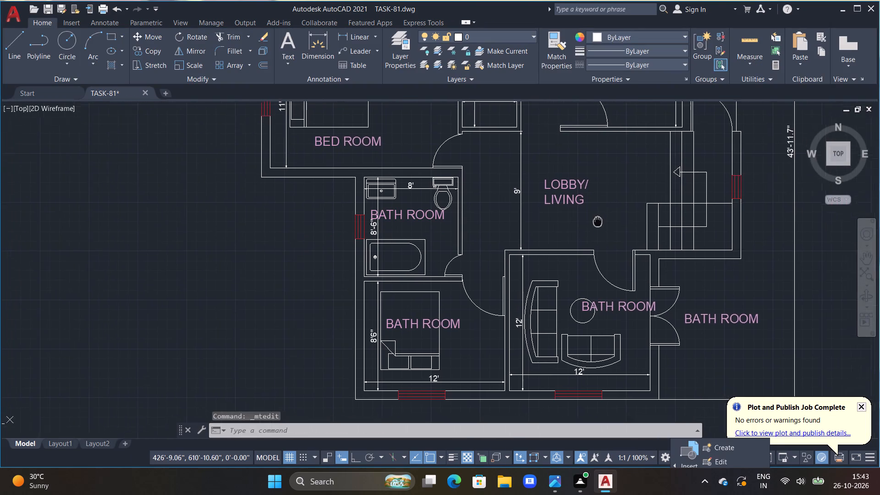
middle_drag(598, 221, 589, 162)
middle_drag(577, 264, 576, 204)
middle_drag(526, 225, 440, 249)
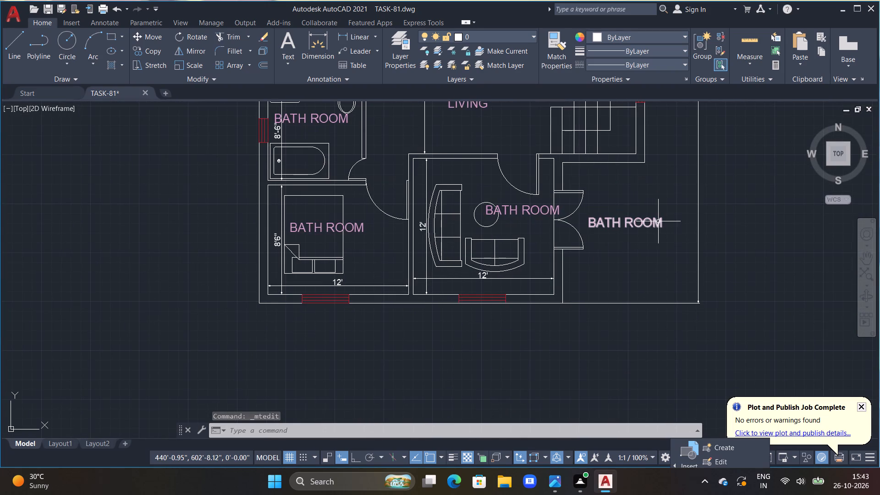
double_click(658, 220)
scroll(657, 224, up, 3)
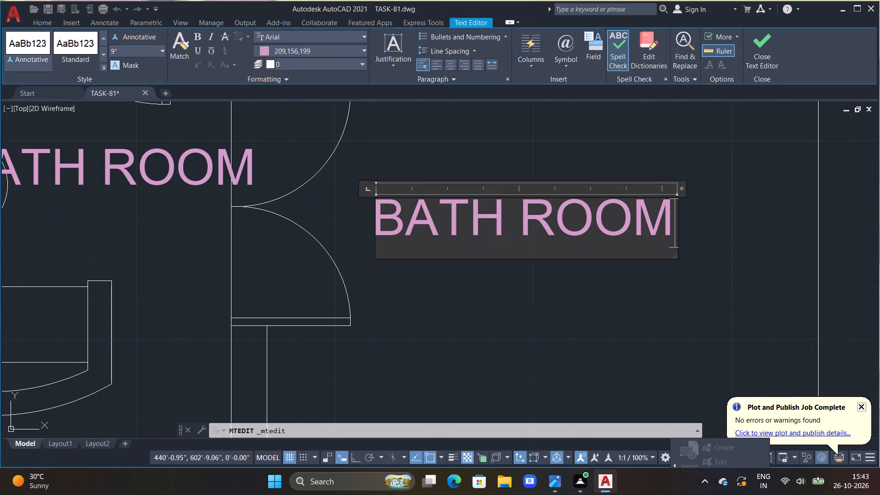
key(BackSpace)
key(BackSpace)
key(BackSpace)
key(BackSpace)
key(BackSpace)
key(BackSpace)
key(BackSpace)
key(BackSpace)
key(BackSpace)
key(BackSpace)
key(BackSpace)
key(BackSpace)
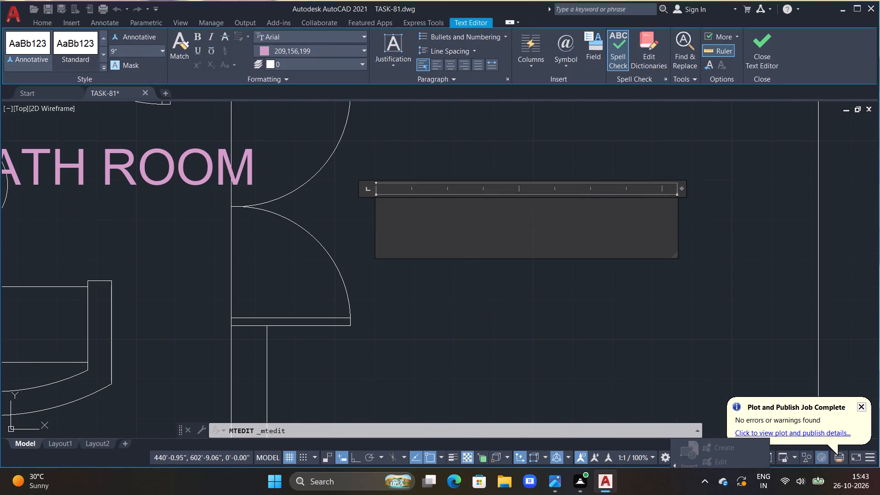
text(CAR PARKING)
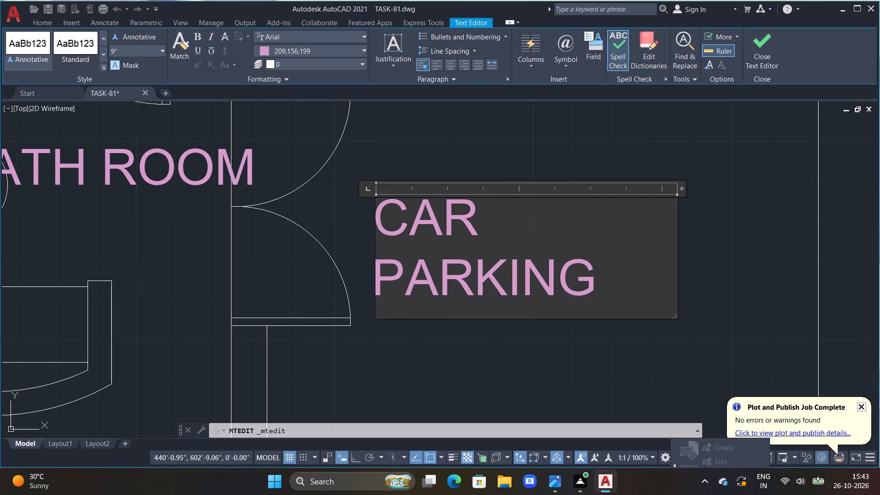
Indent CAR by two spaces above PARKING and finish editing the label.
click(382, 236)
key(space)
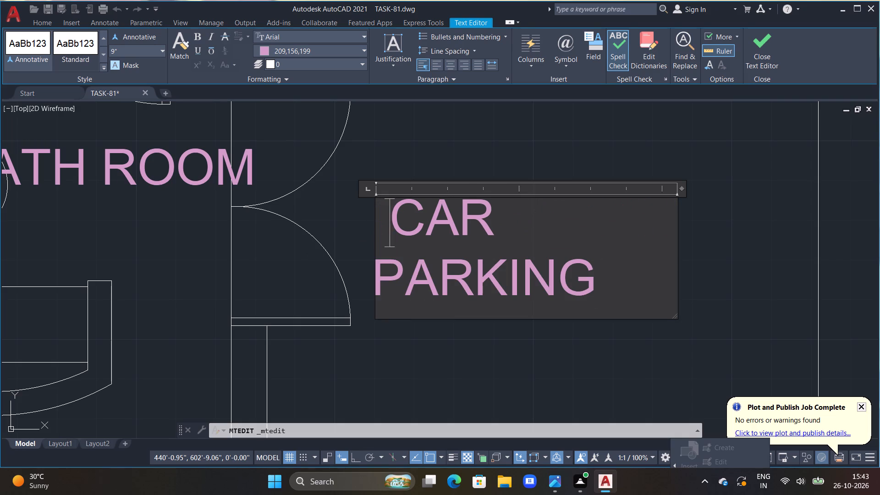
key(space)
click(417, 124)
Change the text of the label in the sofa room to DRAWING ROOM.
scroll(463, 198, down, 2)
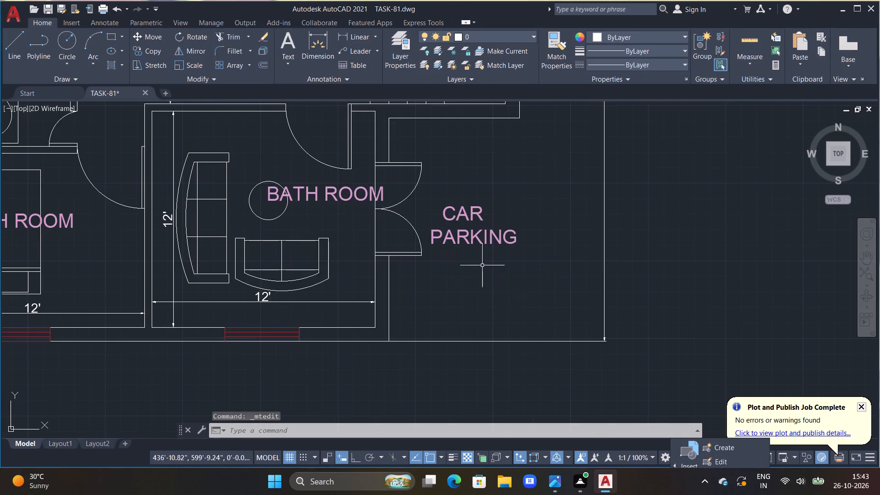
scroll(489, 284, down, 1)
middle_drag(490, 284, 538, 279)
scroll(478, 265, up, 1)
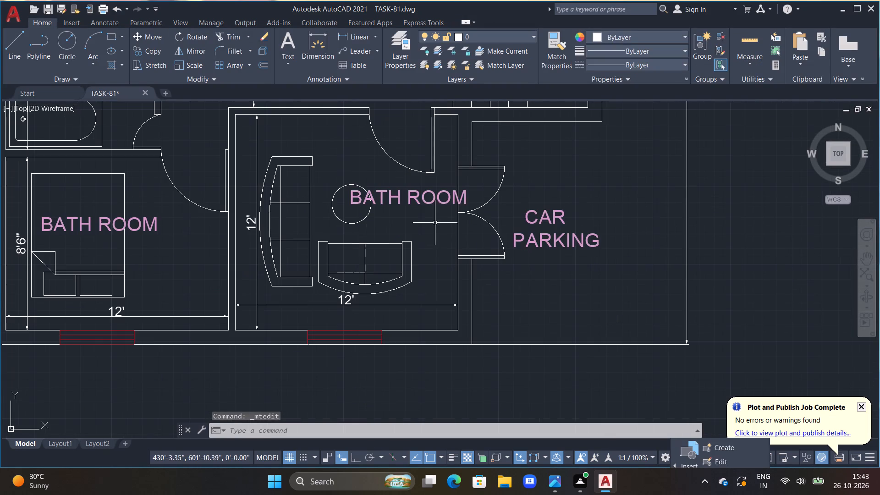
double_click(418, 197)
scroll(409, 202, up, 2)
click(388, 194)
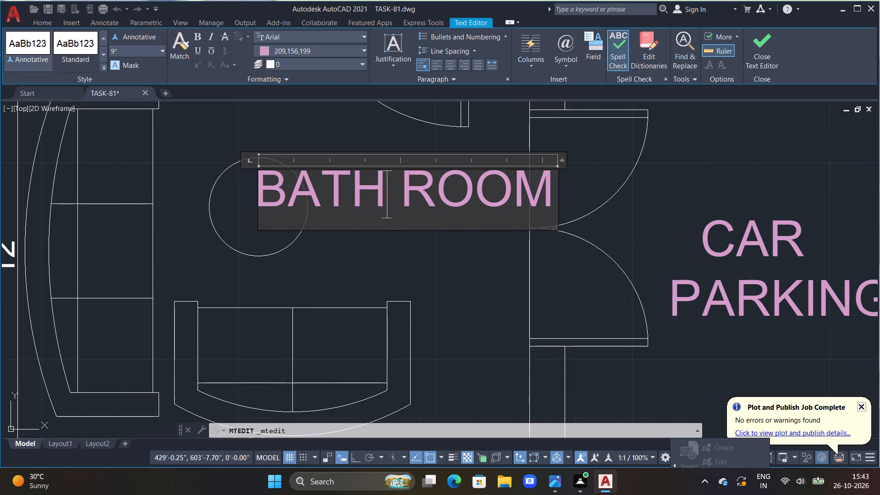
key(BackSpace)
key(BackSpace)
key(BackSpace)
key(BackSpace)
key(BackSpace)
key(BackSpace)
key(BackSpace)
key(BackSpace)
text(DRAWING)
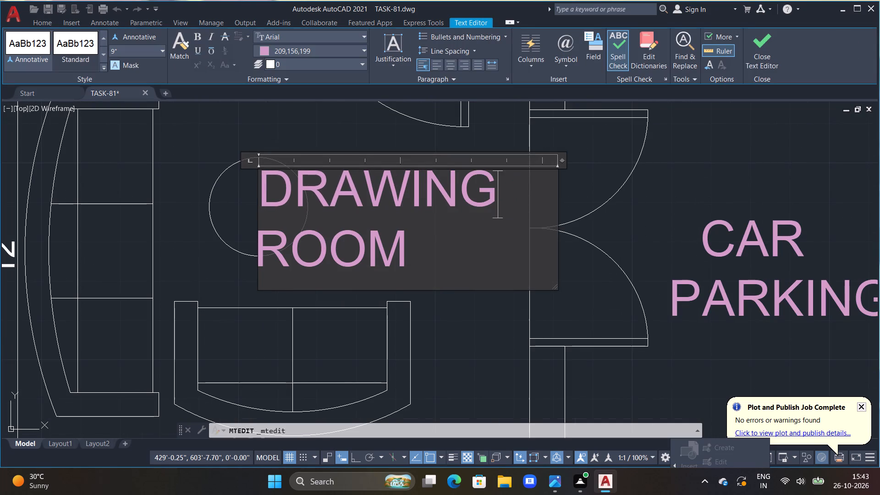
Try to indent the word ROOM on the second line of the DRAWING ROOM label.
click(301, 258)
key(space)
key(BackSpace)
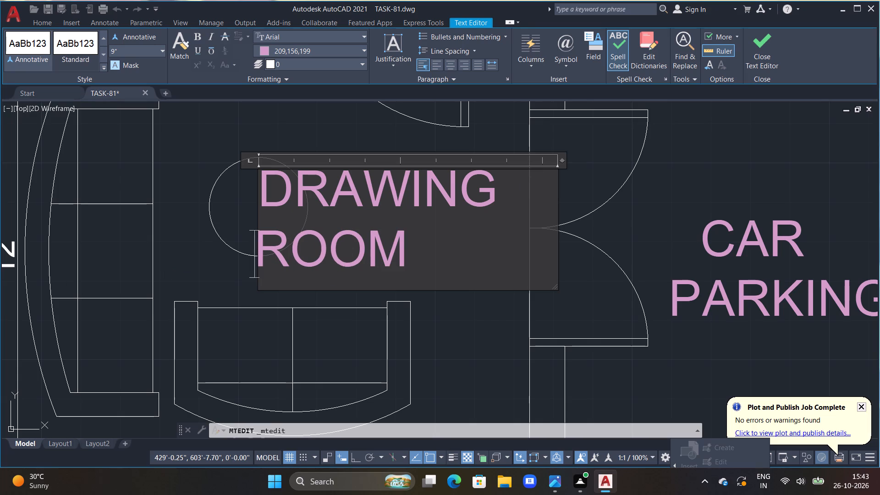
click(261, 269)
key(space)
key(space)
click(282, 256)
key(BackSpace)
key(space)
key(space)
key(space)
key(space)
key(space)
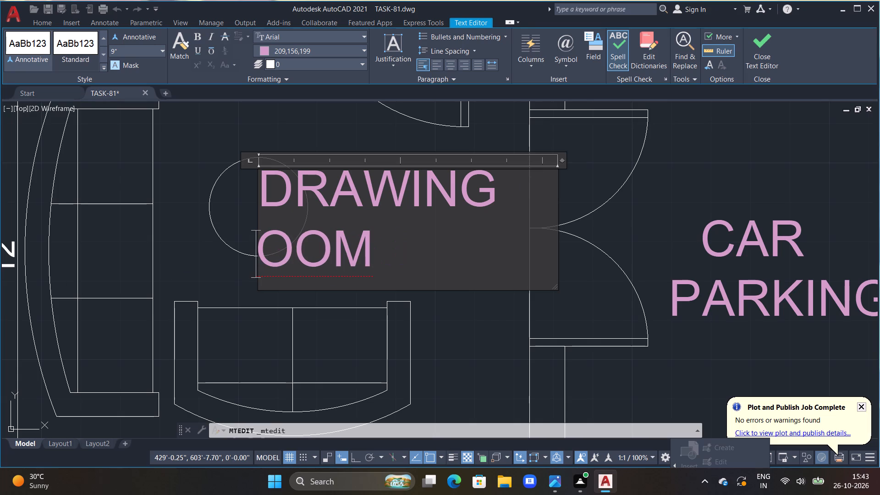
Re-enter ROOM on the second line of the DRAWING ROOM label, indented by three spaces, and finish editing.
click(412, 233)
key(BackSpace)
key(BackSpace)
key(BackSpace)
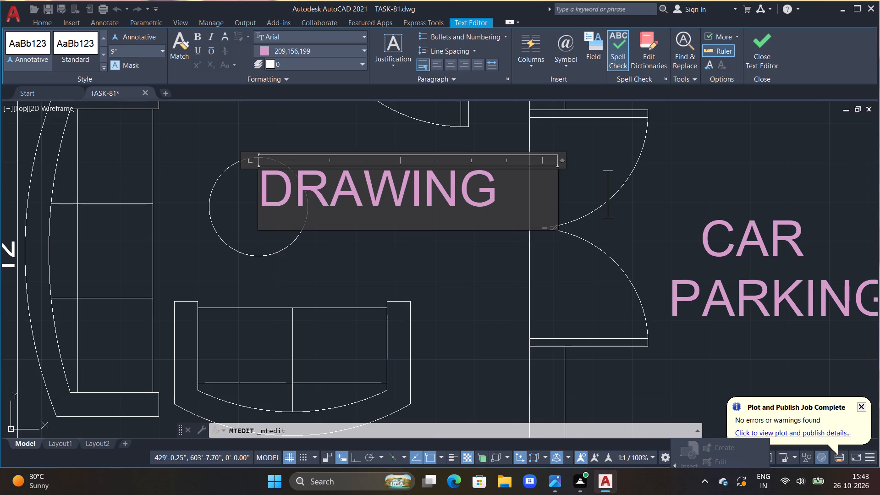
key(BackSpace)
key(BackSpace)
key(BackSpace)
key(BackSpace)
key(BackSpace)
key(BackSpace)
key(BackSpace)
key(BackSpace)
key(Return)
key(space)
key(space)
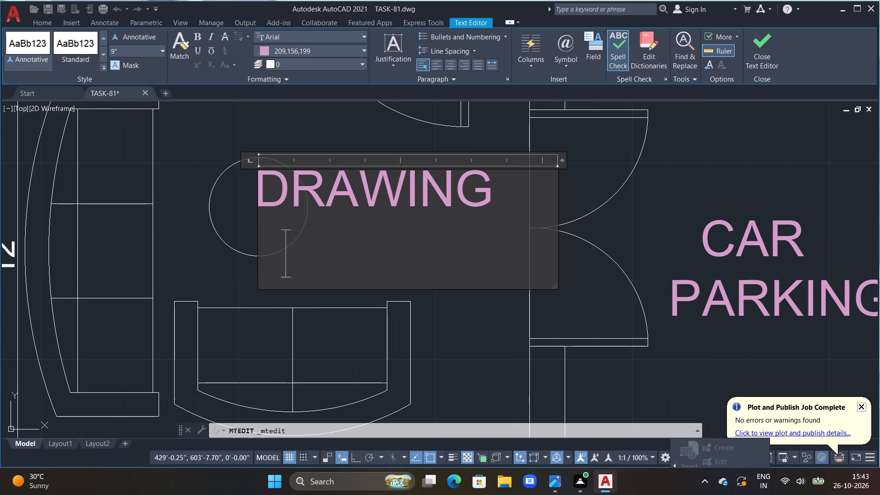
key(space)
text(ROOM)
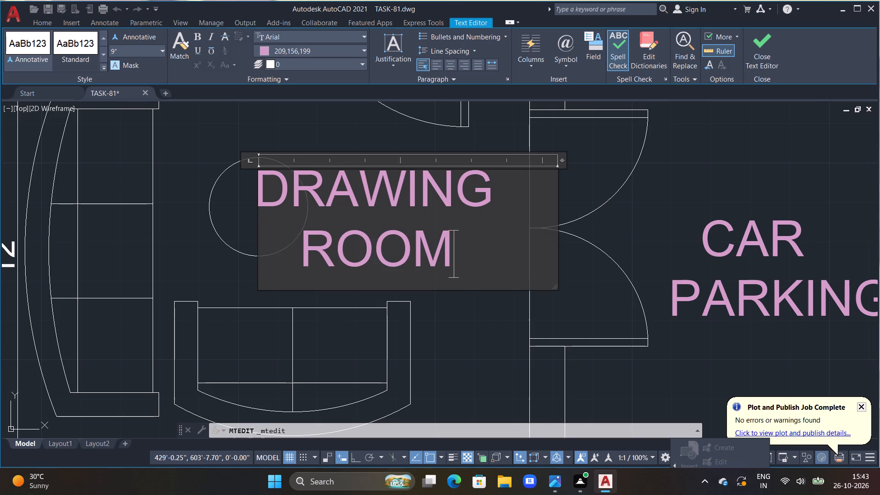
click(425, 324)
Move the DRAWING ROOM label slightly left, further away from the double entrance door.
scroll(456, 322, down, 2)
middle_drag(462, 314, 570, 257)
click(517, 209)
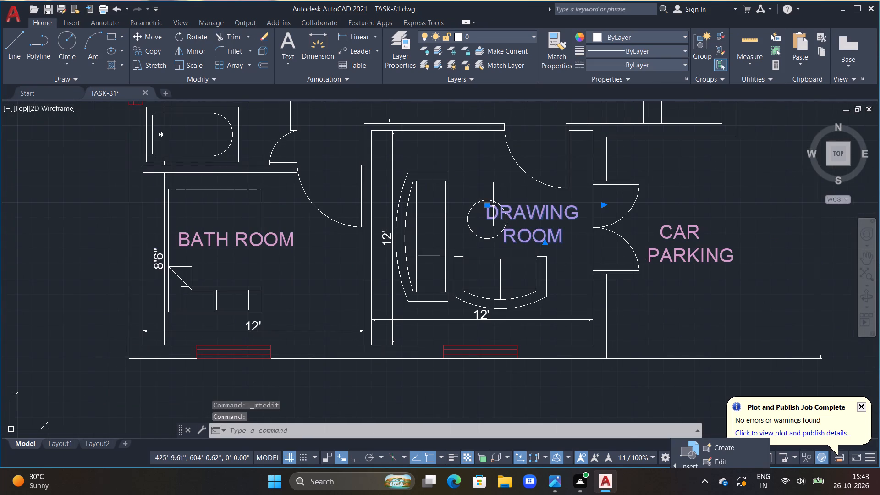
click(491, 205)
drag(485, 207, 478, 203)
double_click(470, 201)
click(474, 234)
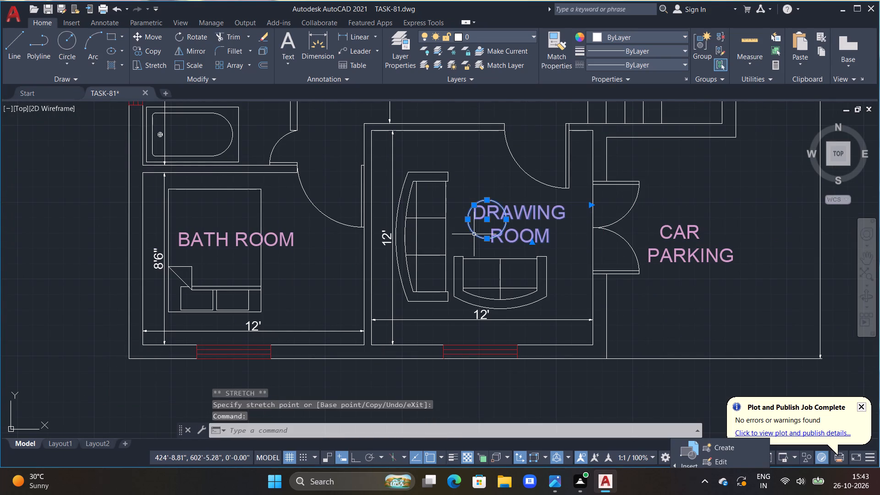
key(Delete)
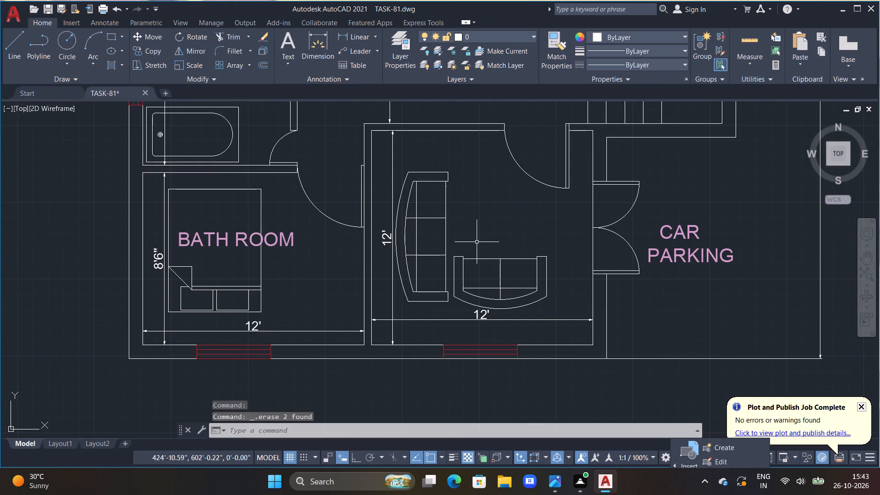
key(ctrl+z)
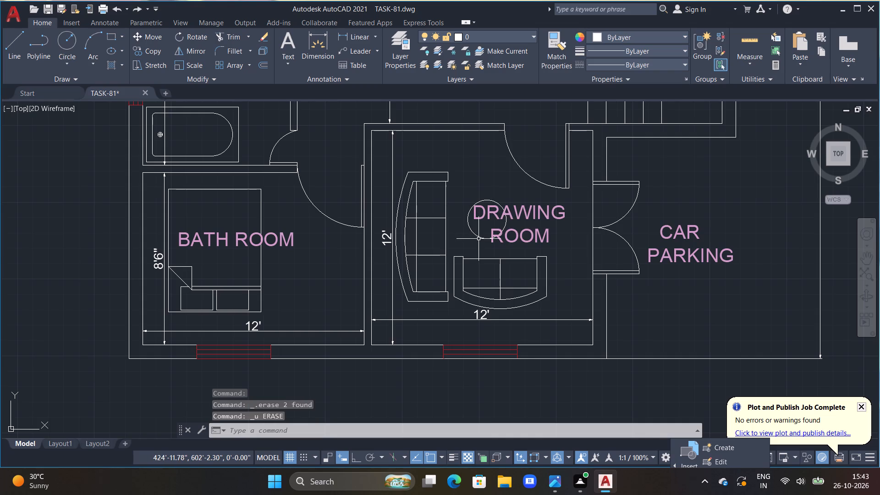
Delete the circle behind the DRAWING ROOM label.
double_click(478, 238)
key(Delete)
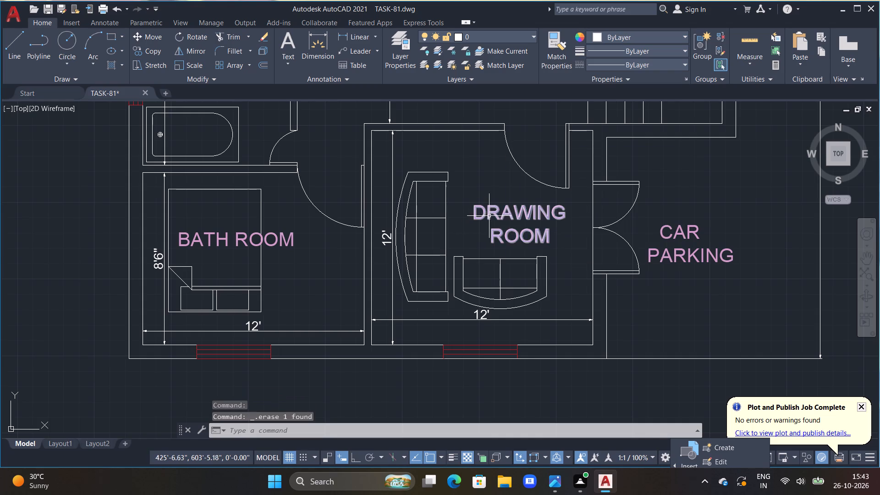
Move the DRAWING ROOM label left so it sits centred above the small sofa, beside the long sofa.
click(489, 215)
drag(476, 207, 457, 206)
click(456, 206)
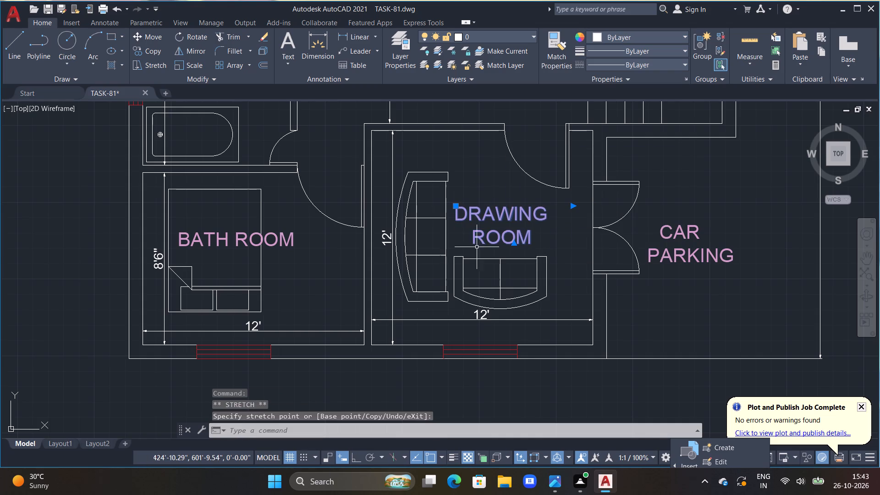
key(Escape)
Change the BATH ROOM label over the bed beside the drawing room to BED ROOM, split onto two lines.
middle_drag(290, 276, 380, 292)
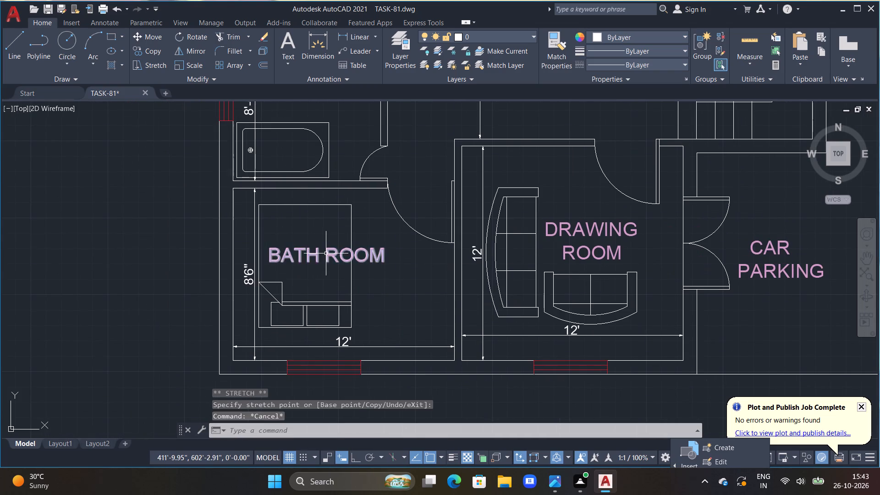
double_click(326, 253)
scroll(319, 256, up, 3)
click(319, 256)
key(BackSpace)
key(BackSpace)
key(BackSpace)
key(BackSpace)
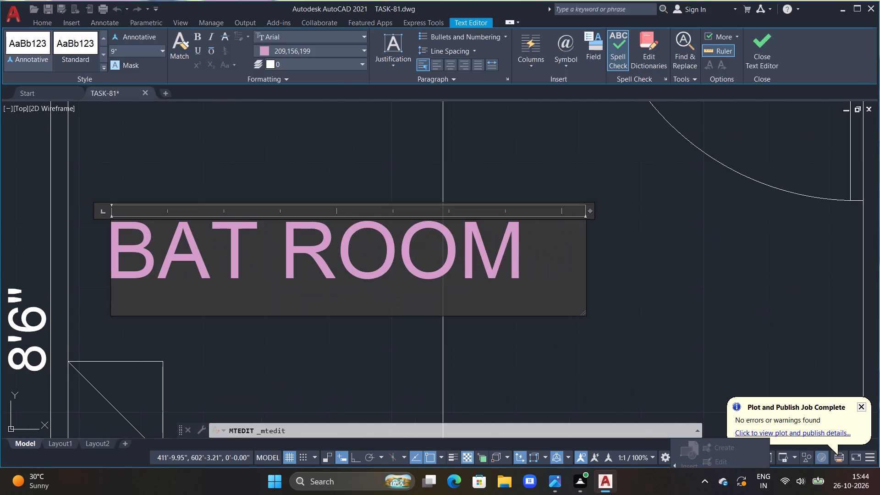
text(BED)
key(Return)
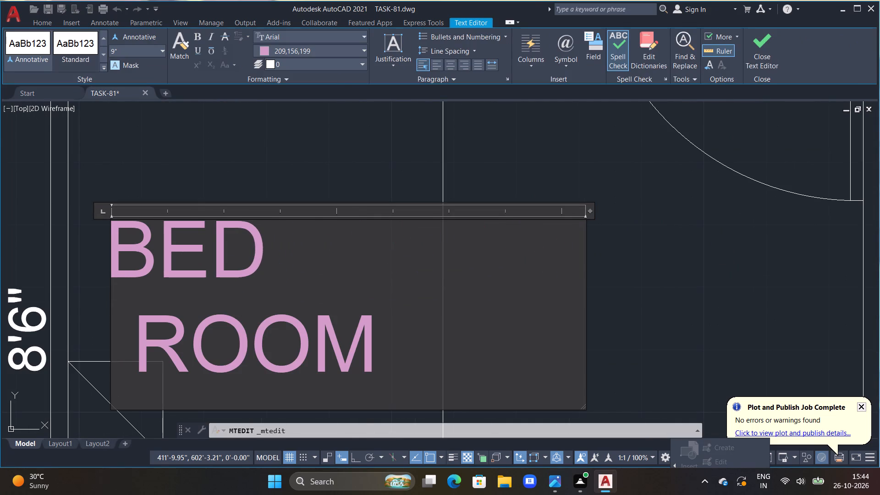
Indent BED by three spaces above ROOM and finish editing the label.
click(115, 281)
key(space)
key(space)
key(space)
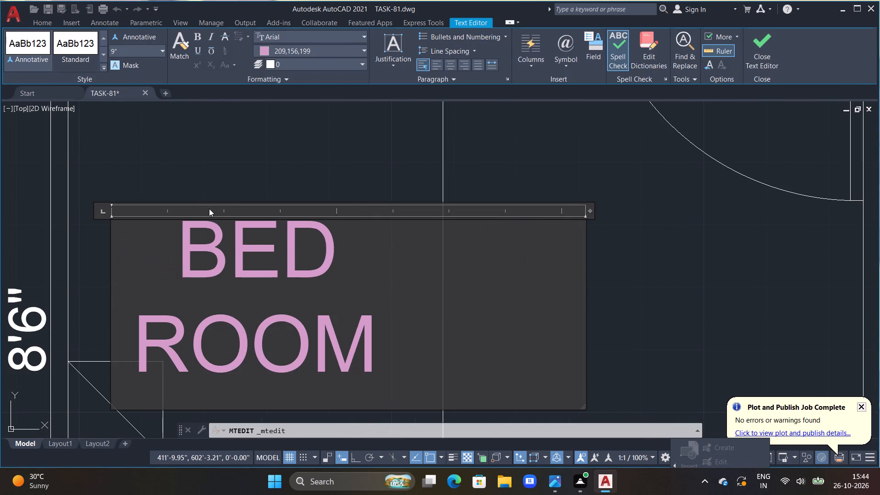
click(225, 192)
Move the two-line BED ROOM label up so it sits on the bed, above the pillows and folded corner.
scroll(230, 199, down, 3)
middle_drag(248, 235, 276, 271)
click(261, 253)
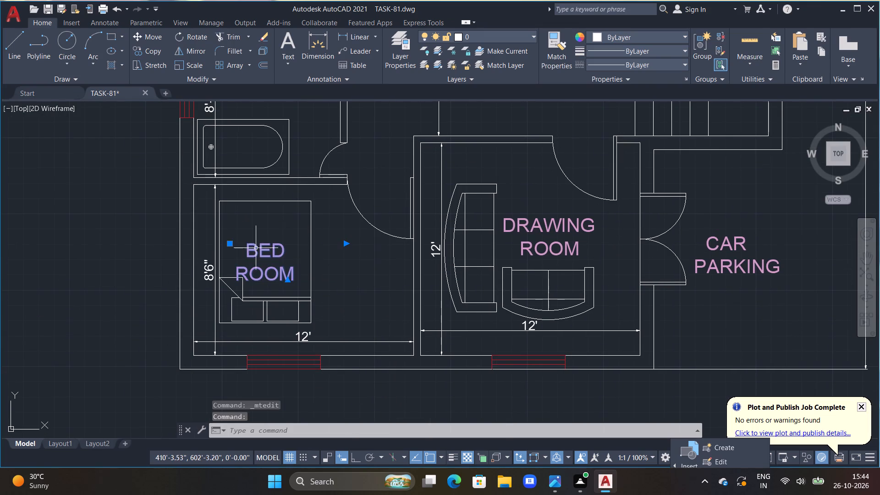
drag(229, 242, 228, 236)
click(225, 229)
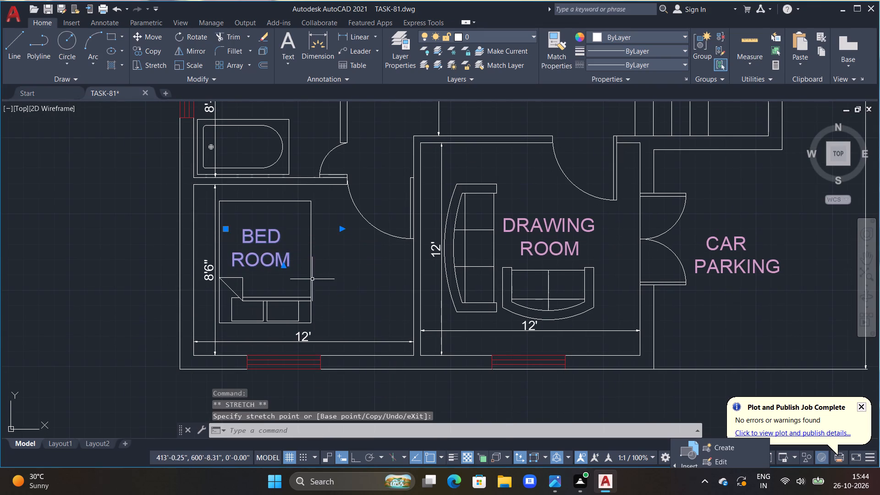
key(Escape)
key(Escape)
Split the label of the bathroom above the lower bedroom into BATH and ROOM on two lines.
scroll(458, 328, down, 1)
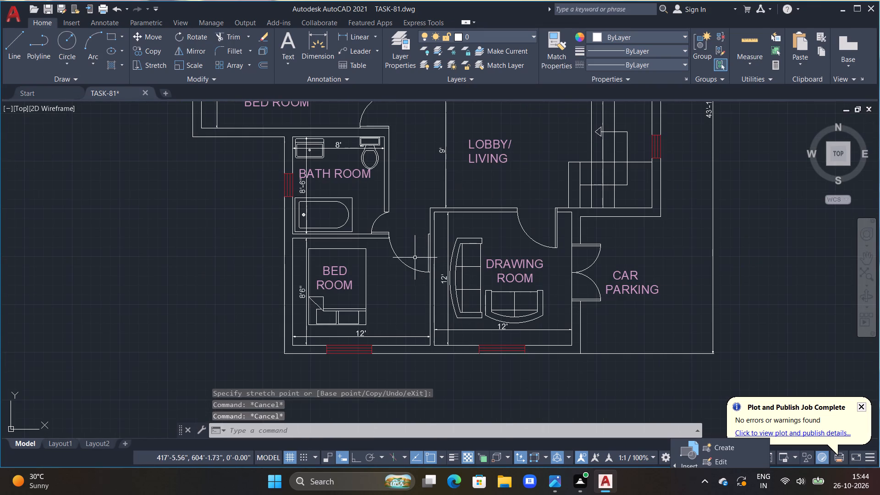
middle_drag(415, 258, 480, 359)
scroll(418, 298, up, 1)
double_click(400, 264)
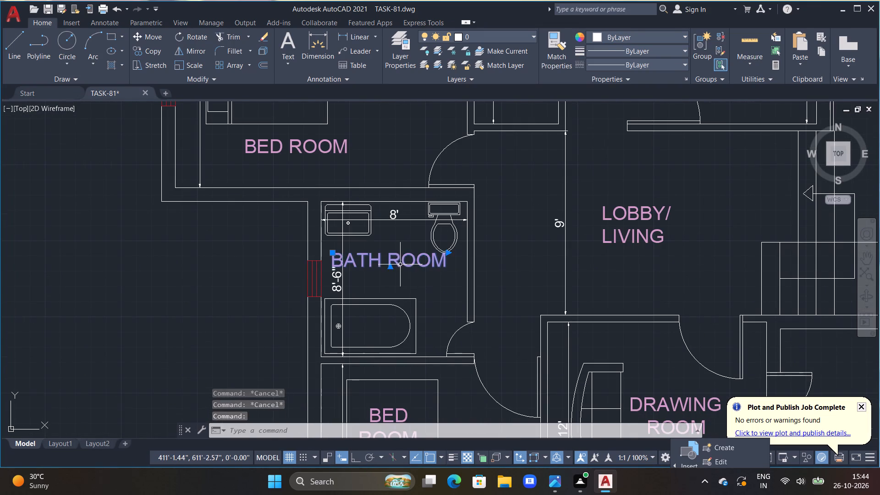
scroll(399, 265, up, 2)
click(362, 247)
key(Return)
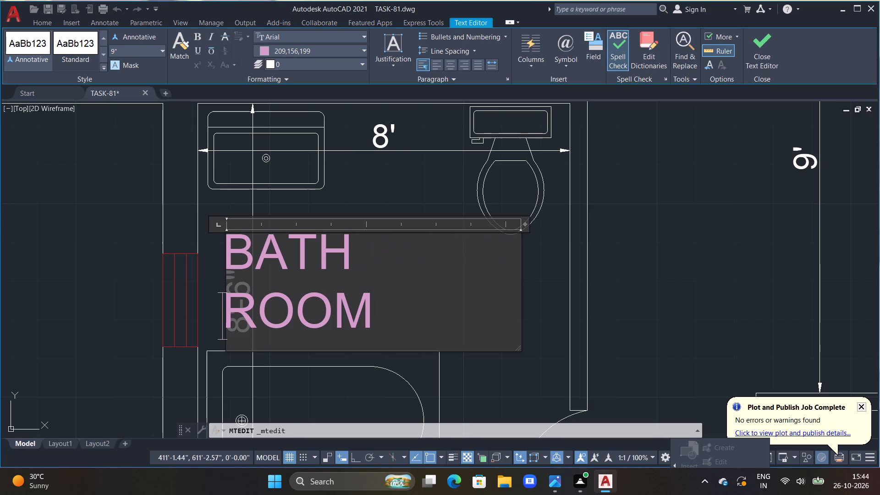
click(398, 204)
Move the two-line BATH ROOM label right, clear of the 8'-6" dimension text.
click(336, 248)
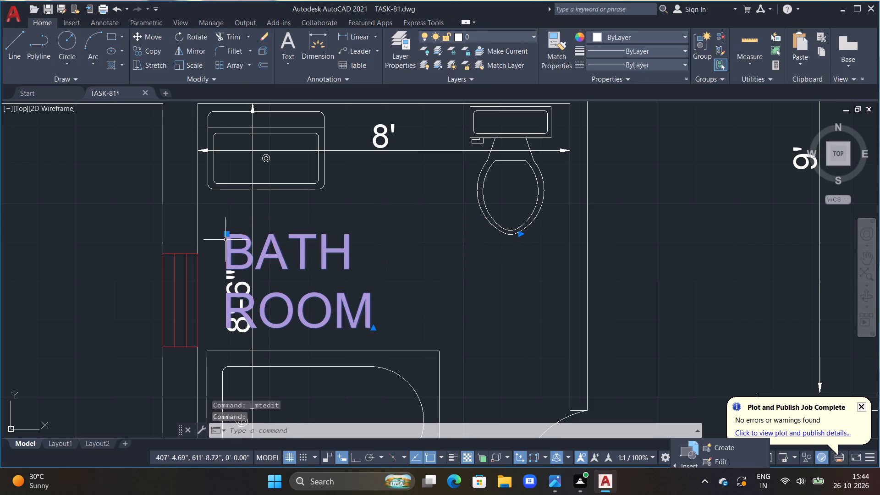
click(226, 235)
click(287, 225)
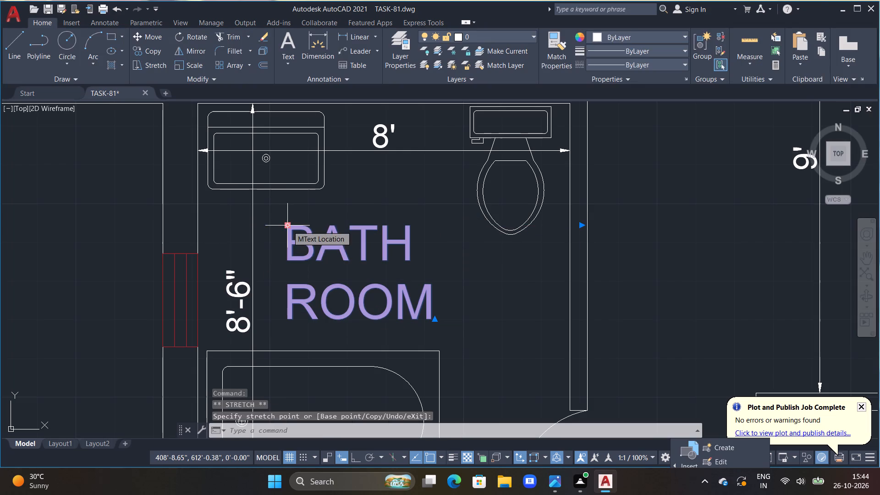
key(Escape)
Review the whole floor plan and the placement of its room labels.
scroll(346, 279, down, 2)
scroll(502, 303, down, 1)
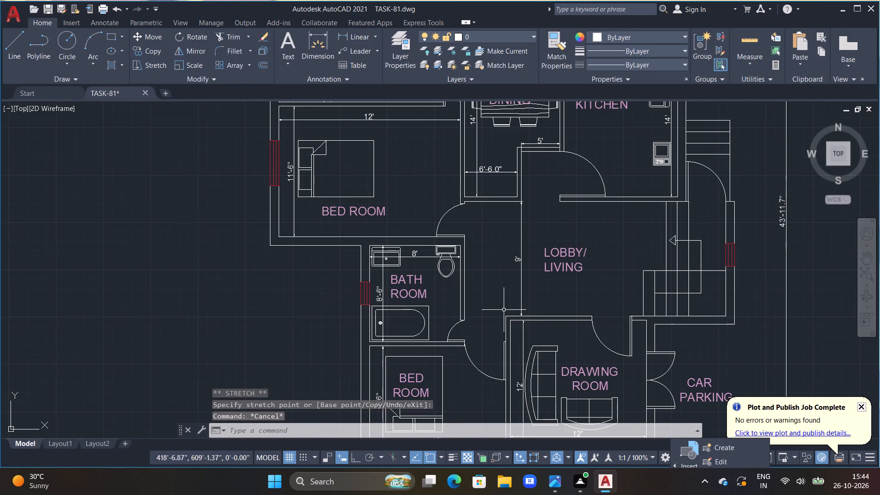
middle_drag(506, 344, 378, 325)
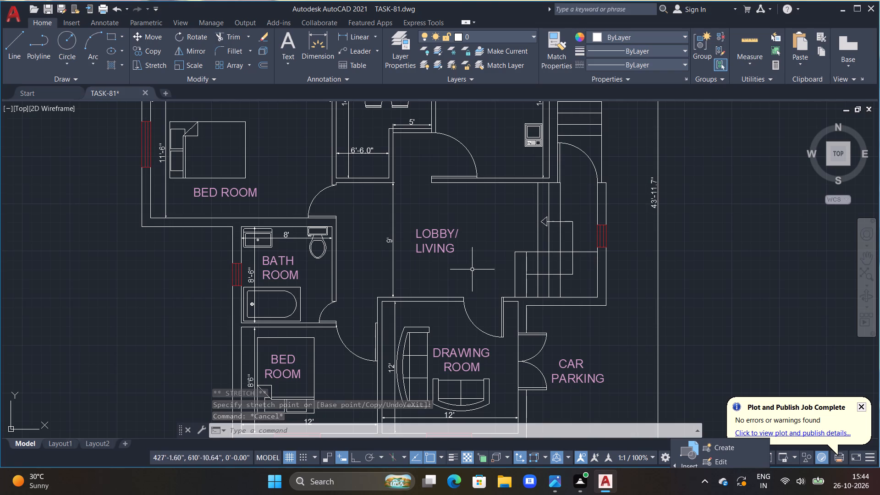
middle_drag(484, 250, 488, 309)
scroll(485, 308, down, 1)
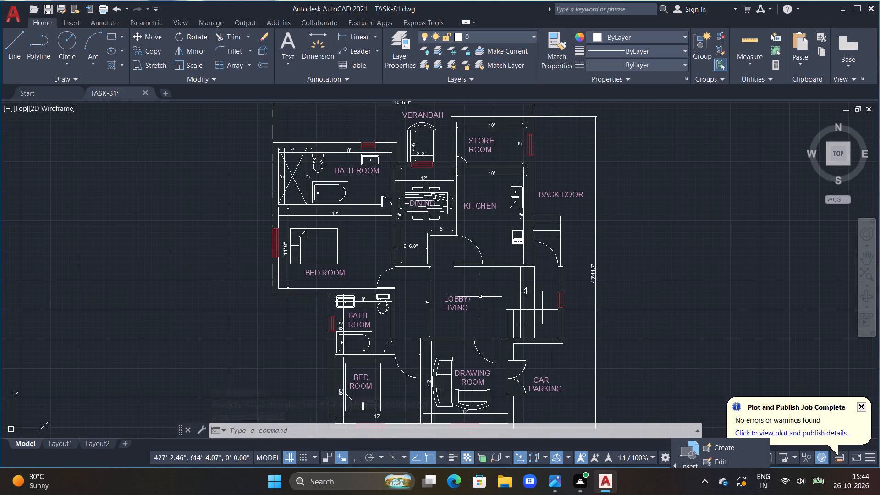
middle_drag(455, 358, 434, 324)
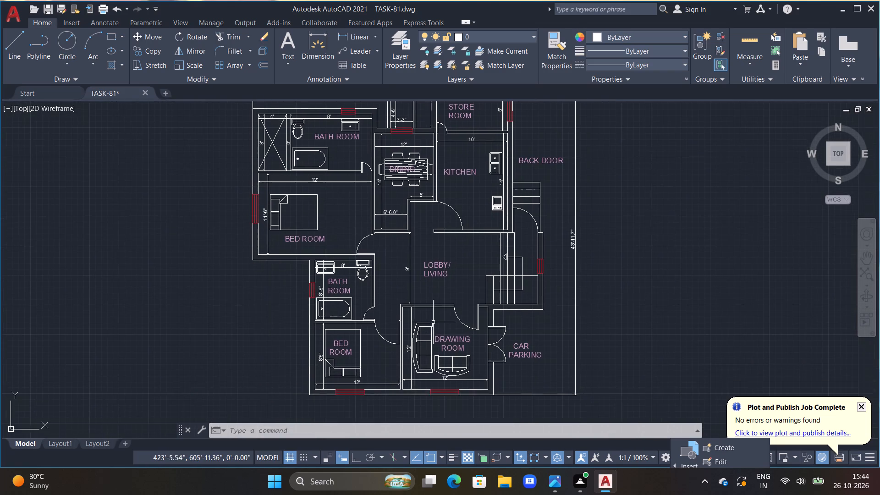
scroll(434, 335, down, 1)
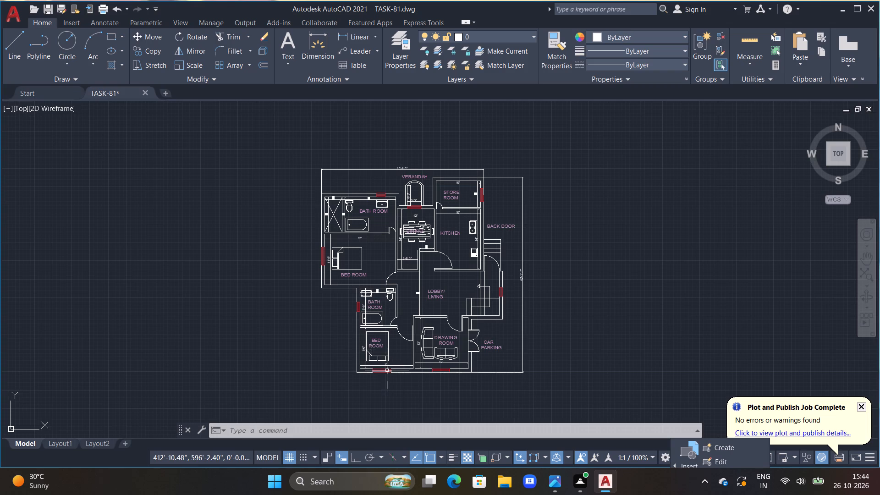
middle_drag(387, 370, 377, 328)
scroll(382, 318, up, 1)
Copy the CAR PARKING label to the empty space below the drawing room's window, outside the plan.
double_click(546, 298)
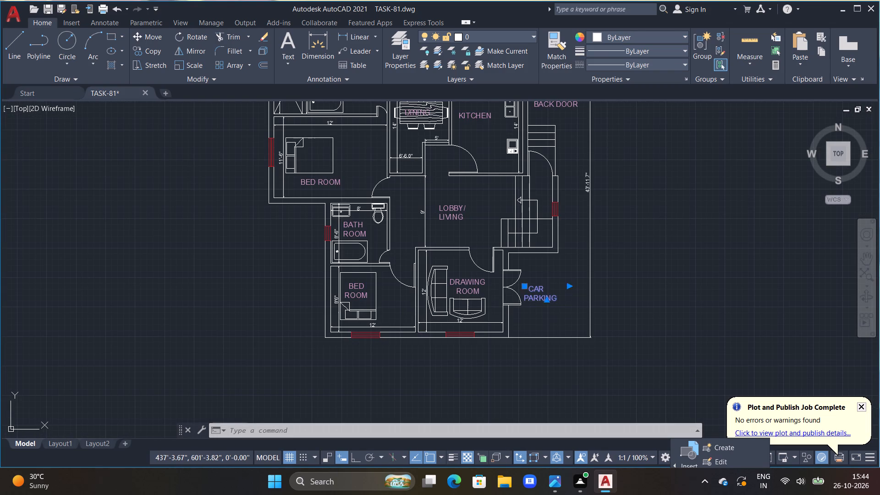
click(546, 320)
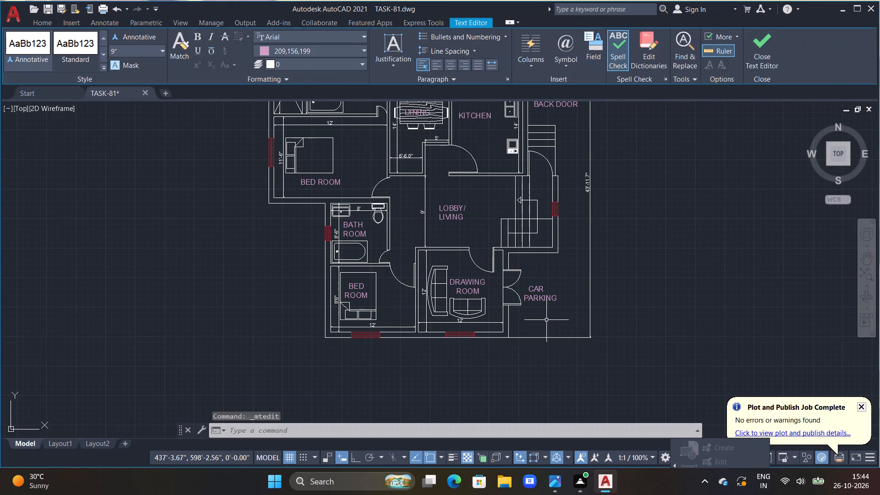
drag(548, 284, 531, 314)
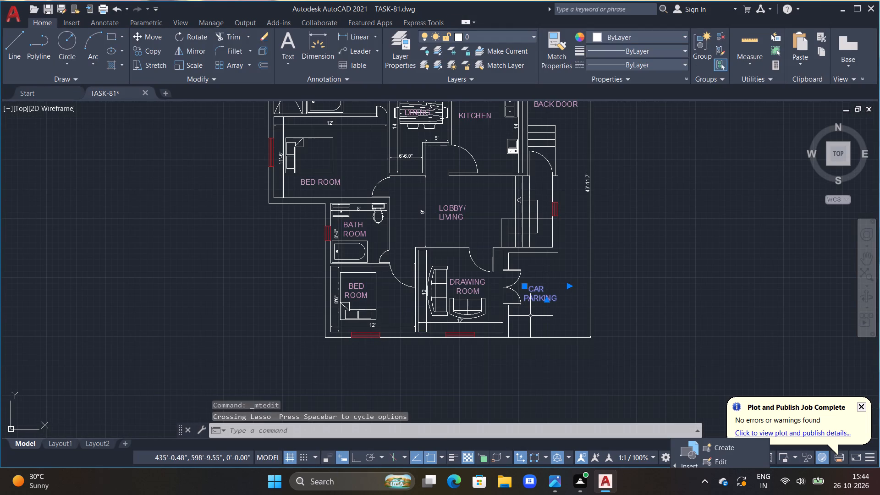
key(c)
key(o)
drag(530, 316, 513, 360)
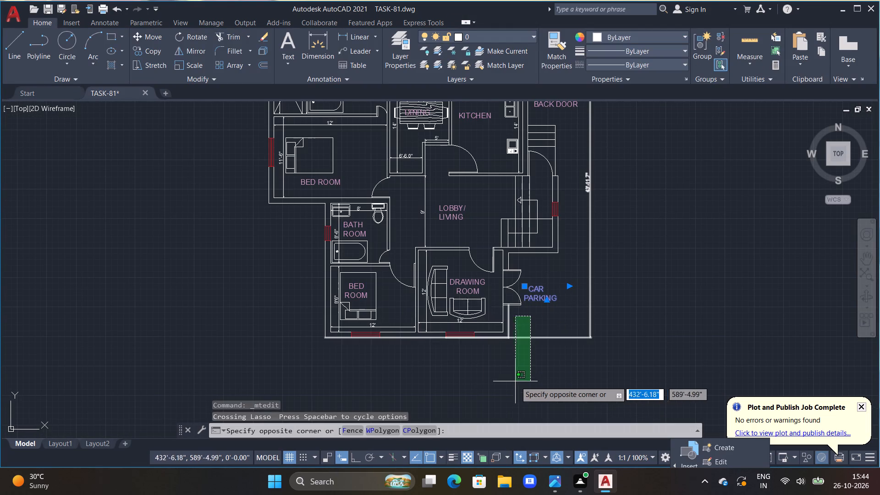
key(Escape)
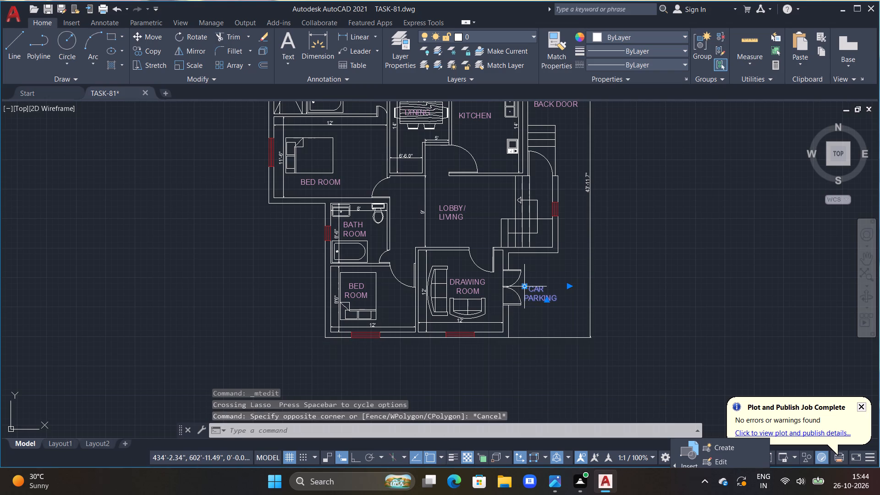
key(c)
text(O)
key(space)
drag(524, 287, 511, 323)
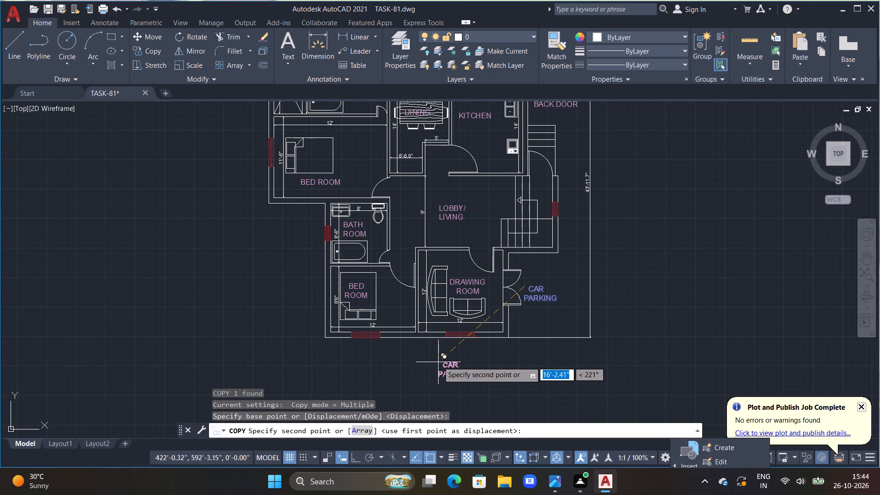
click(440, 358)
key(Escape)
Open the copied CAR PARKING label for editing and widen its text frame well beyond the plan's outer edge.
double_click(449, 361)
scroll(449, 361, up, 2)
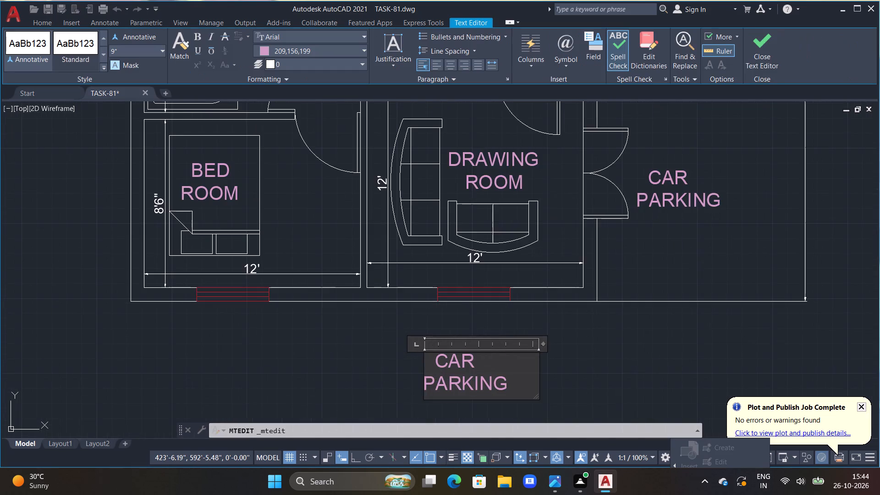
scroll(501, 375, down, 1)
middle_drag(502, 374, 467, 313)
drag(490, 327, 544, 336)
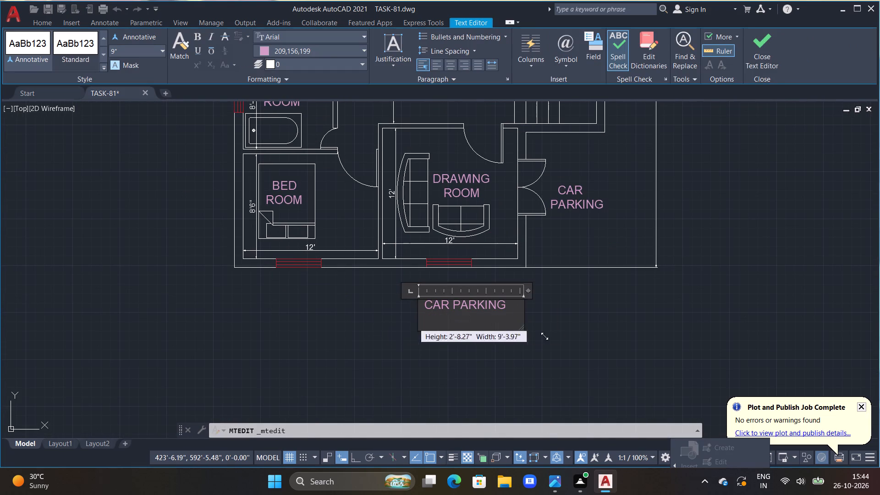
drag(544, 336, 732, 350)
Replace the copied CAR PARKING text below the plan with GROUND FLOOR PLAN.
click(600, 322)
key(BackSpace)
key(BackSpace)
key(BackSpace)
key(BackSpace)
key(BackSpace)
key(BackSpace)
key(BackSpace)
key(BackSpace)
key(BackSpace)
key(BackSpace)
key(BackSpace)
key(BackSpace)
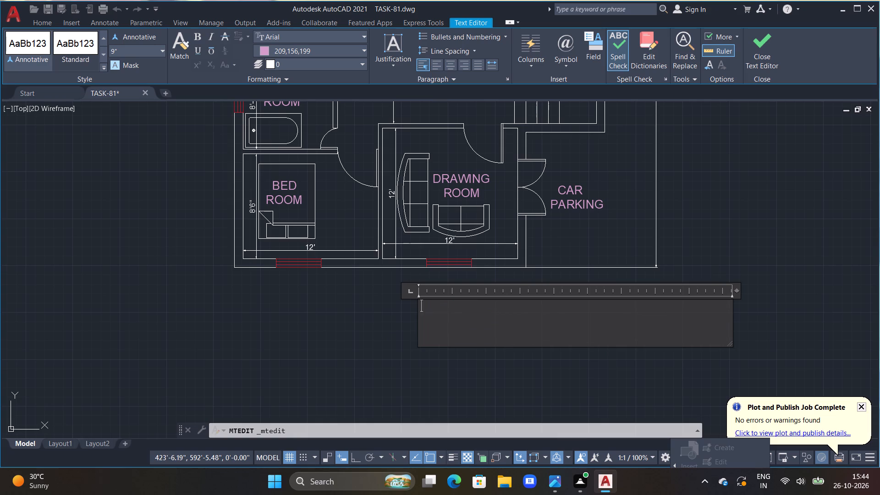
text(GROUND FLOOR PLAN)
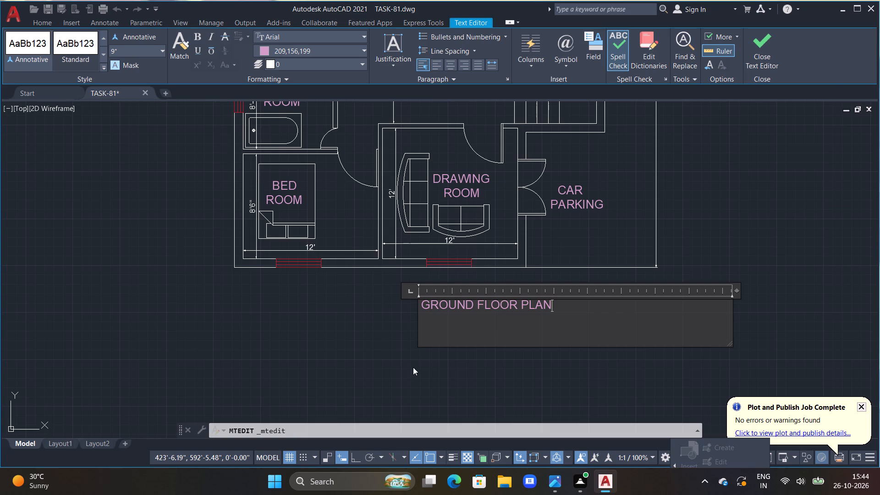
click(413, 367)
Move the GROUND FLOOR PLAN title about 4'-5" left and 1' up, closer beneath the middle of the plan.
click(426, 302)
click(417, 297)
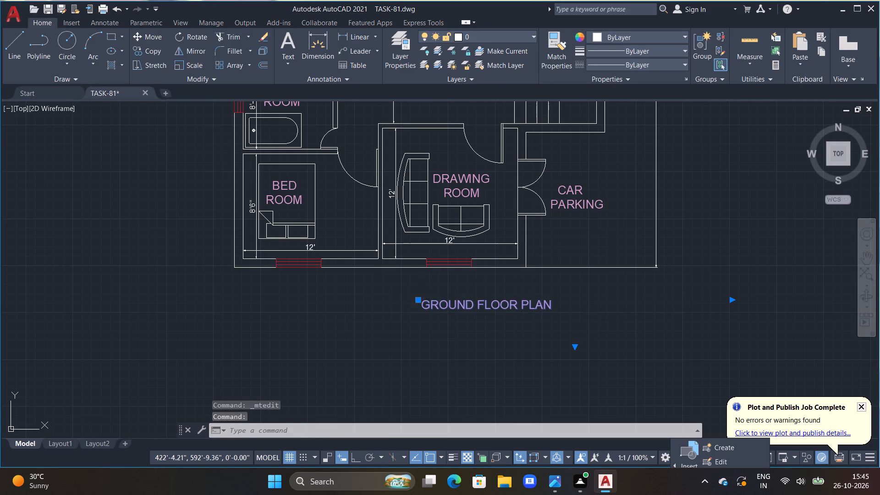
click(368, 290)
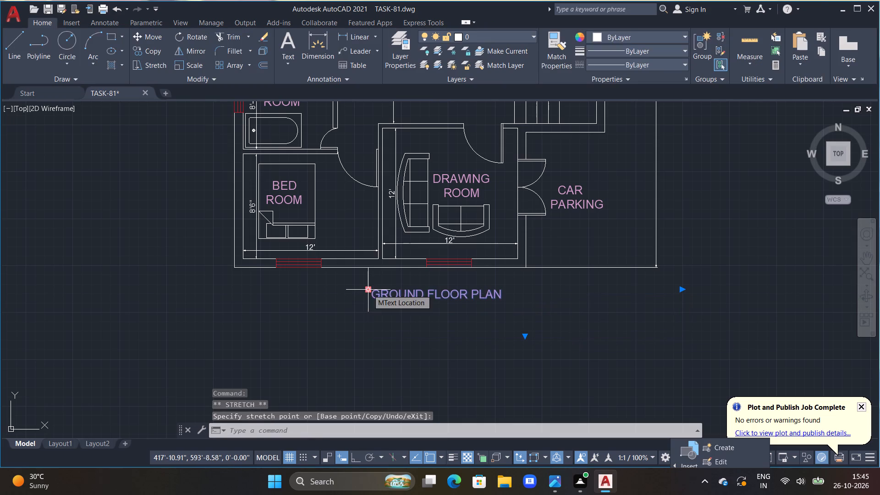
key(Escape)
key(Escape)
Review the whole floor plan together with the placement of its title.
scroll(416, 318, down, 2)
middle_drag(446, 297, 474, 345)
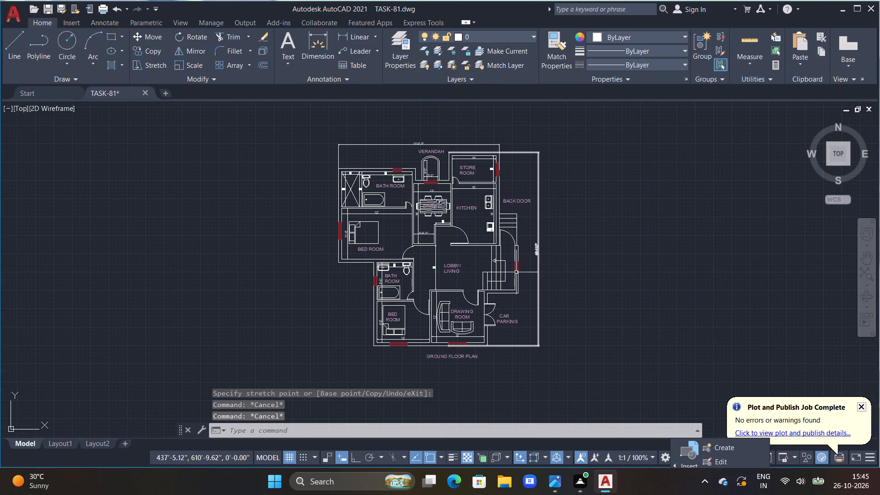
scroll(566, 227, up, 2)
scroll(533, 249, down, 5)
scroll(522, 241, up, 2)
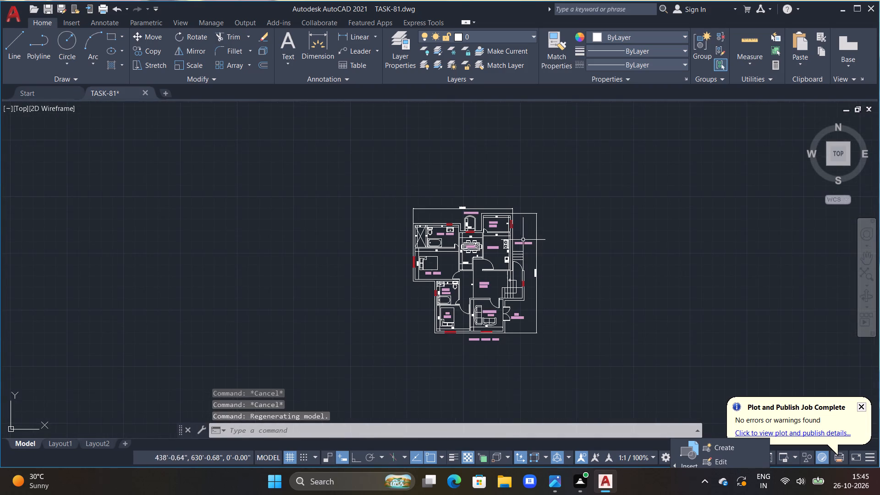
middle_drag(527, 240, 573, 233)
key(Escape)
key(Escape)
scroll(510, 247, up, 2)
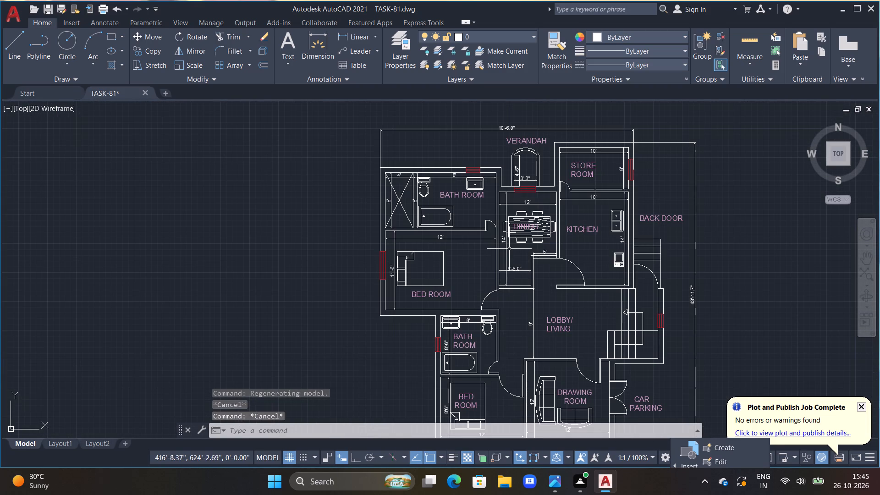
Hatch the walls around the upper bath room, dining, store room and kitchen with ANSI31 in colour 39,118,187.
text(H)
key(space)
click(356, 45)
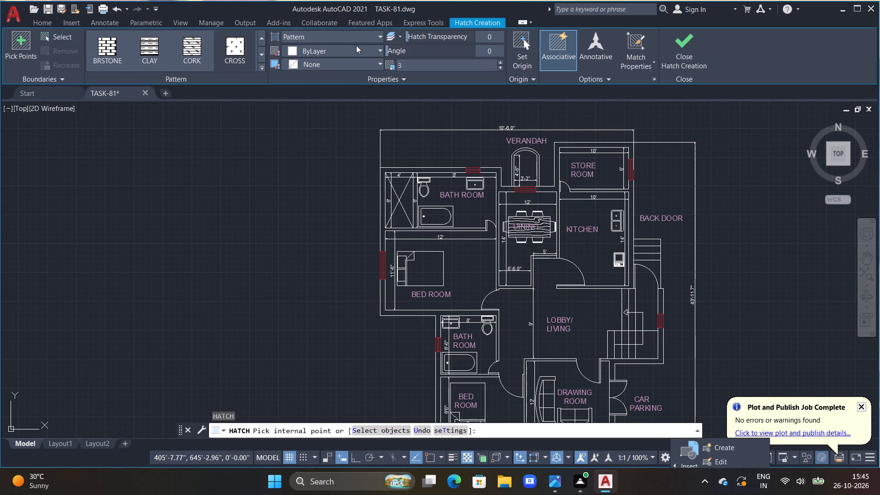
click(358, 130)
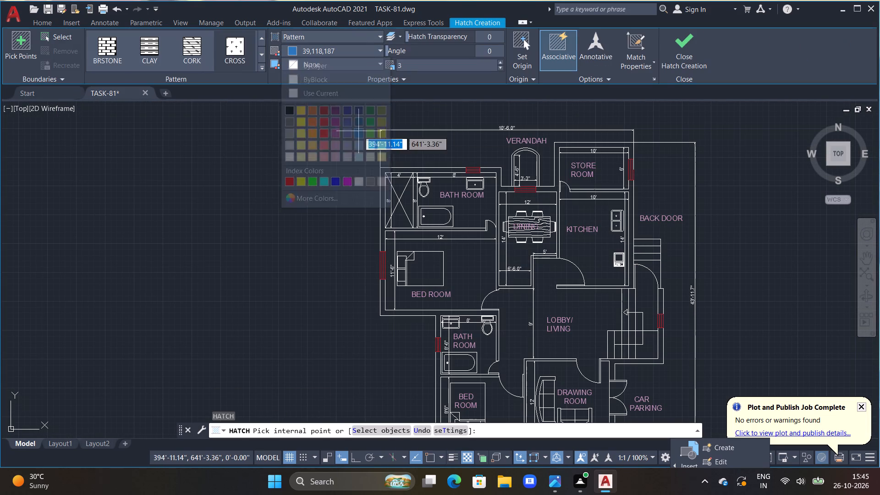
scroll(185, 56, up, 12)
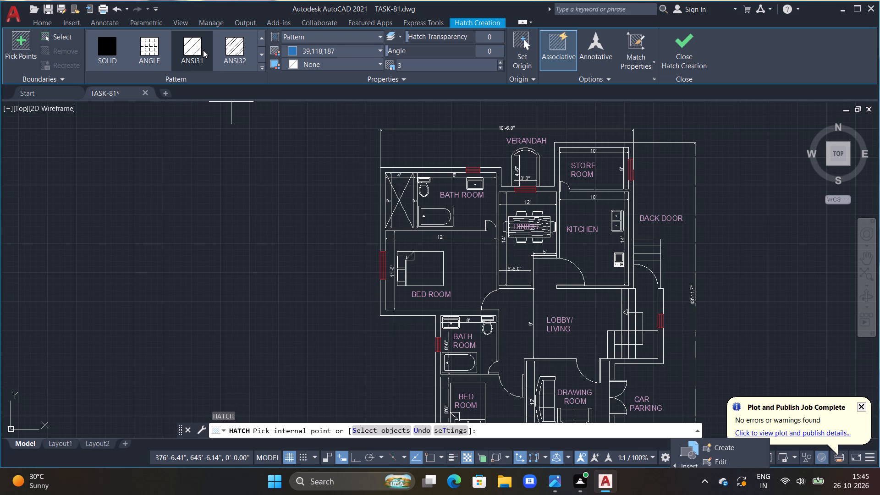
click(192, 47)
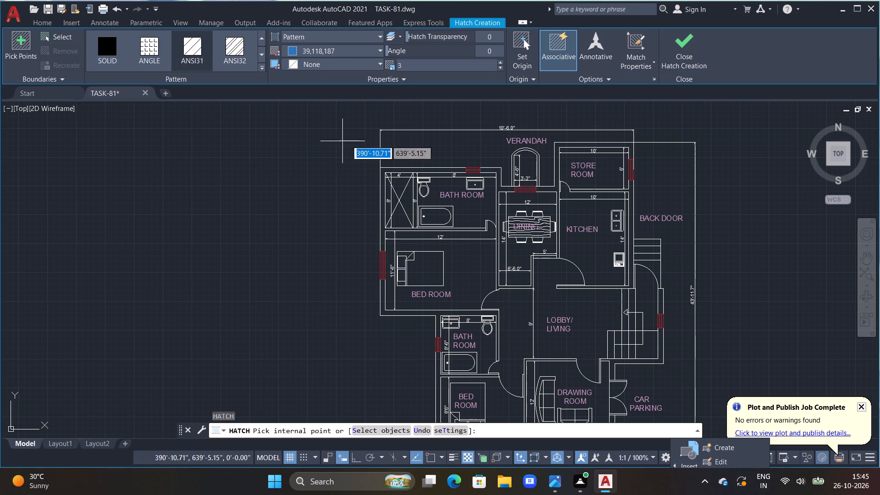
scroll(401, 171, up, 2)
click(401, 169)
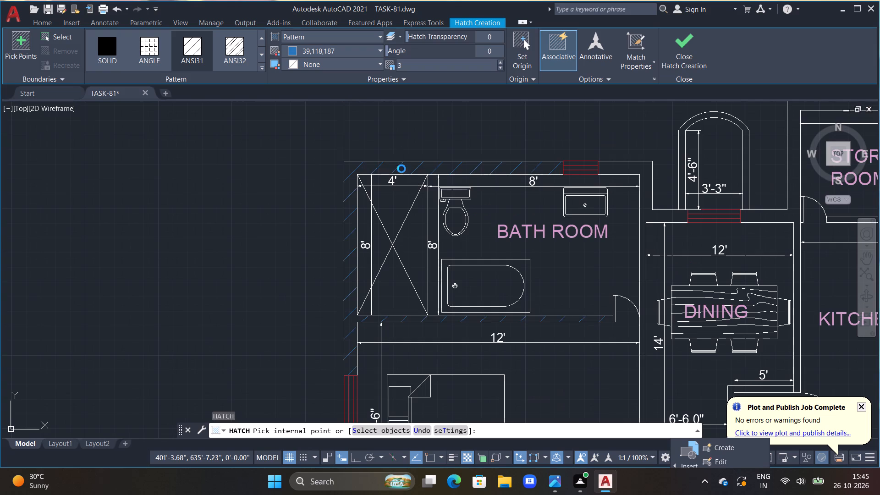
click(657, 214)
middle_drag(675, 231, 299, 266)
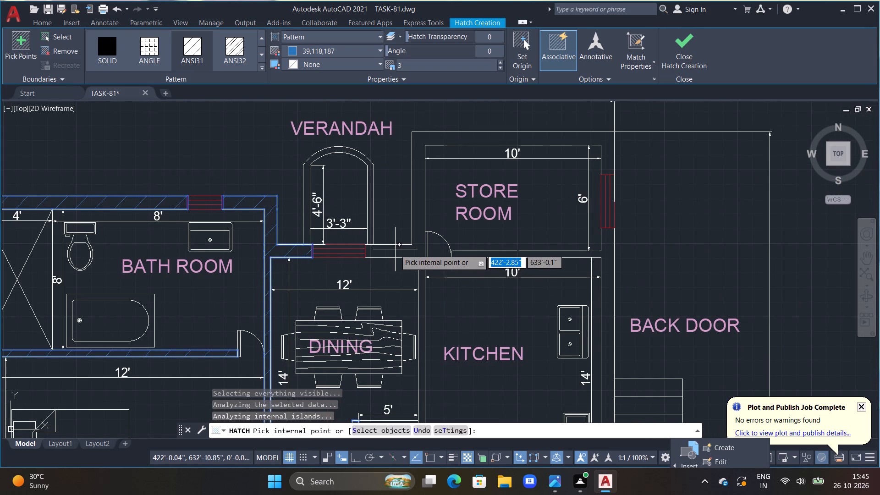
click(395, 249)
click(605, 255)
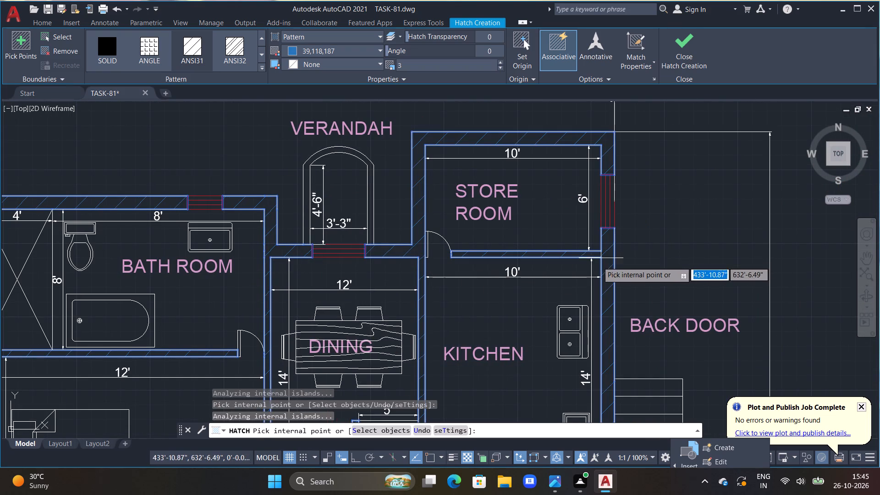
Add the walls around the lower bath room and lower bed room, and the drawing room's lobby-side walls, to the hatch.
scroll(524, 306, down, 1)
middle_drag(524, 307, 489, 137)
scroll(524, 307, down, 1)
scroll(467, 239, up, 2)
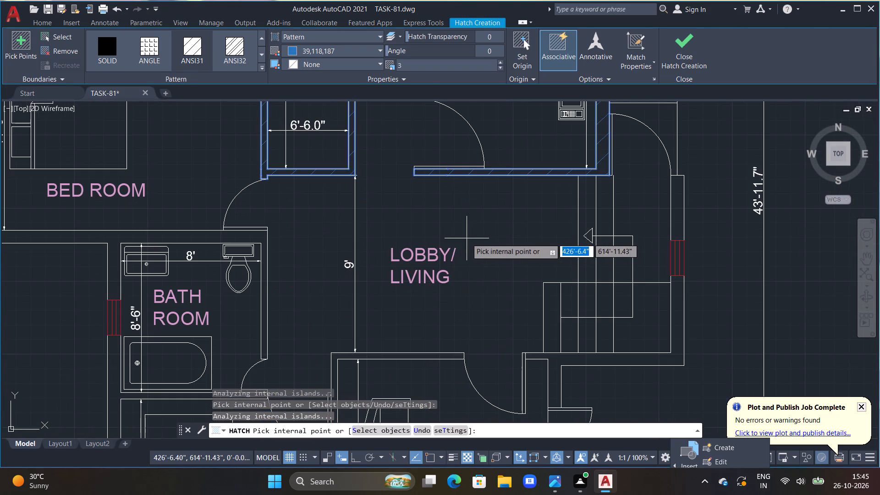
middle_drag(295, 269, 421, 196)
scroll(384, 223, down, 1)
scroll(385, 221, up, 1)
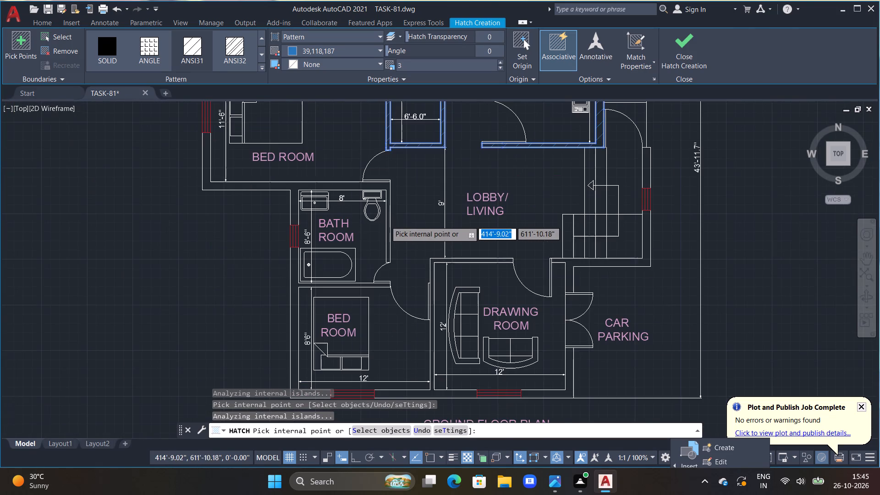
scroll(385, 221, up, 1)
click(153, 179)
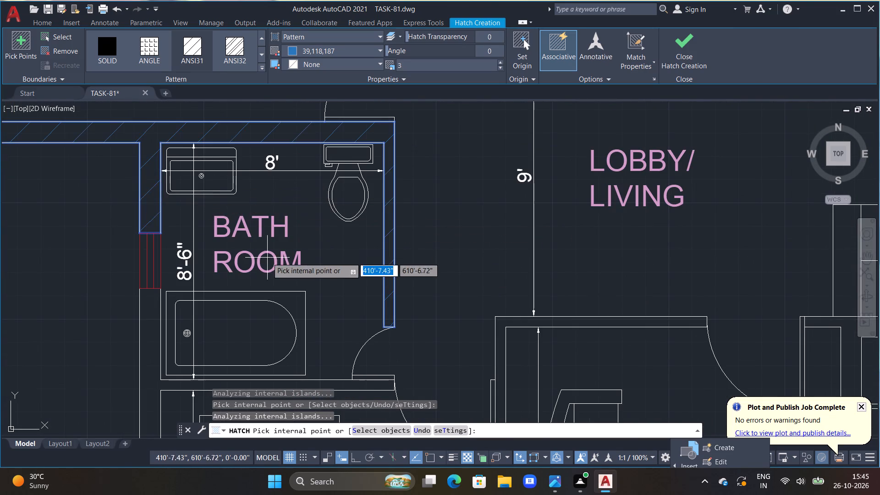
middle_drag(269, 257, 333, 154)
click(211, 274)
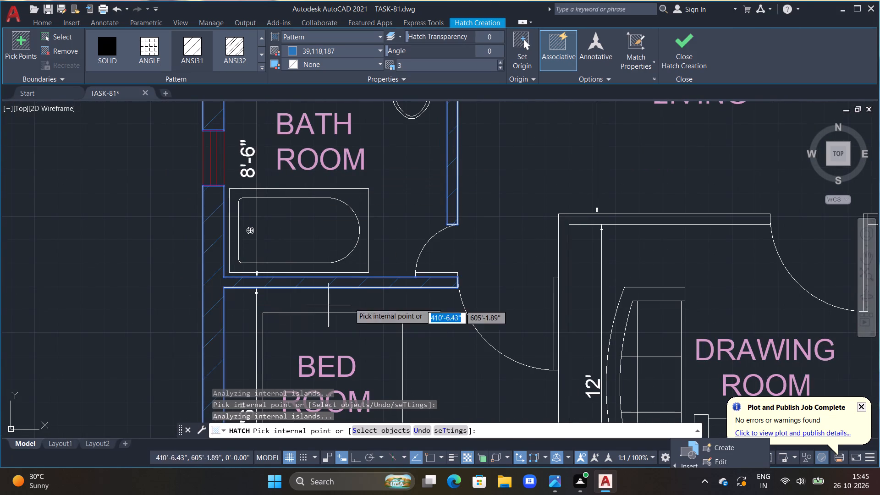
click(563, 281)
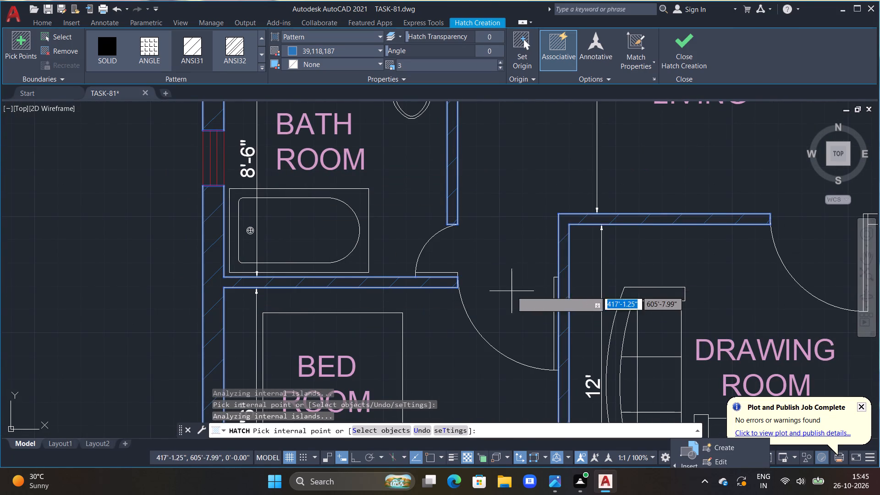
Hatch the remaining drawing room walls beside the car parking, the staircase's outer walls and the short wall by the back door.
middle_drag(493, 312, 433, 104)
scroll(368, 204, down, 1)
middle_drag(513, 305, 396, 346)
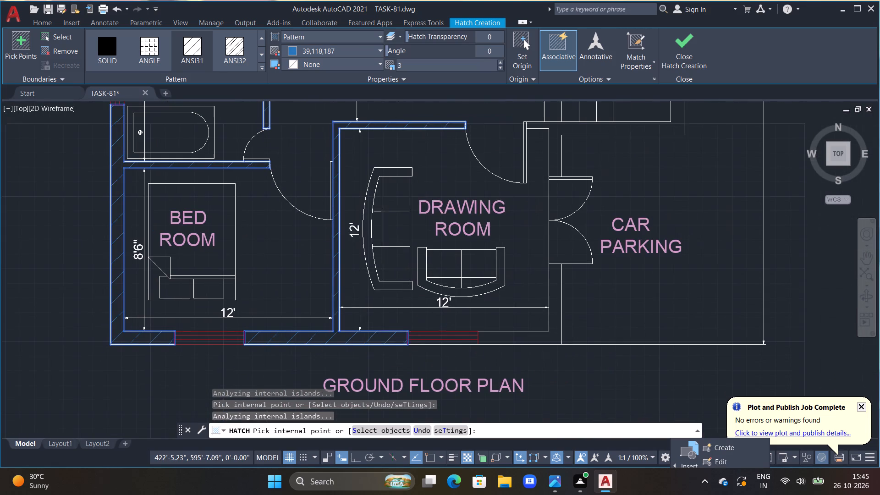
click(547, 339)
middle_drag(565, 240, 563, 336)
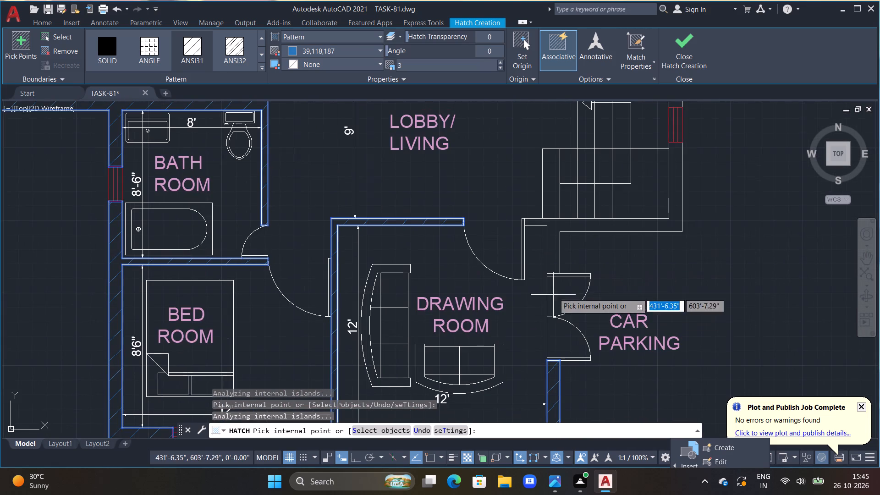
click(556, 231)
scroll(563, 226, down, 1)
middle_drag(579, 186, 549, 284)
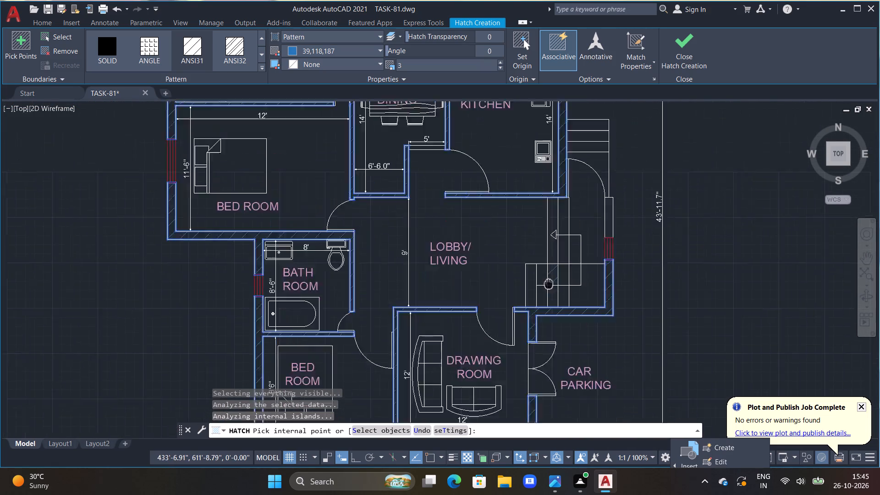
middle_drag(549, 284, 500, 365)
scroll(544, 308, up, 2)
click(572, 304)
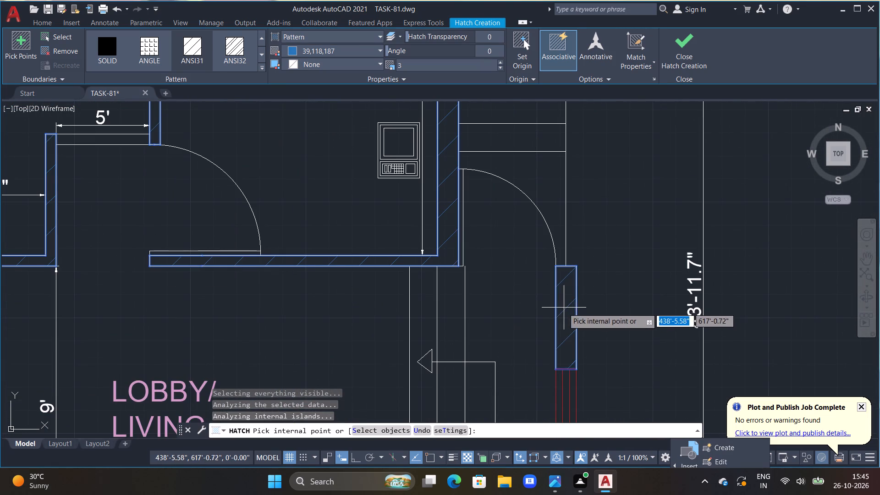
scroll(558, 313, down, 3)
key(Escape)
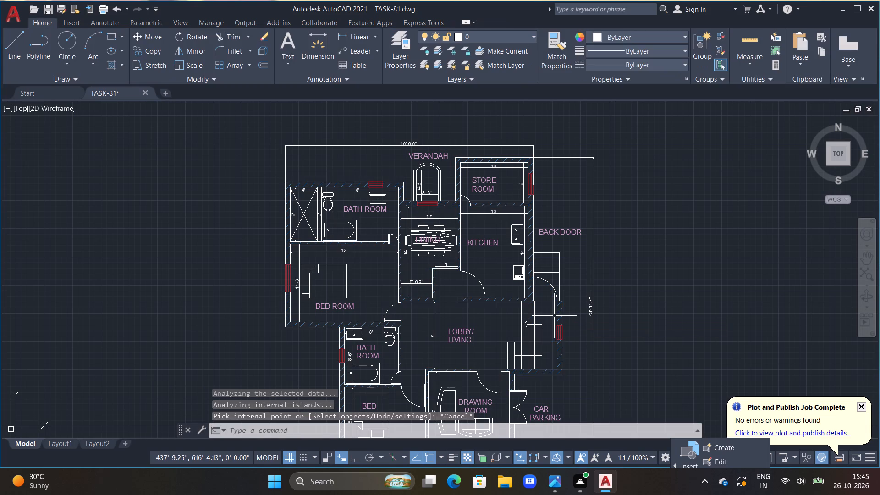
key(Escape)
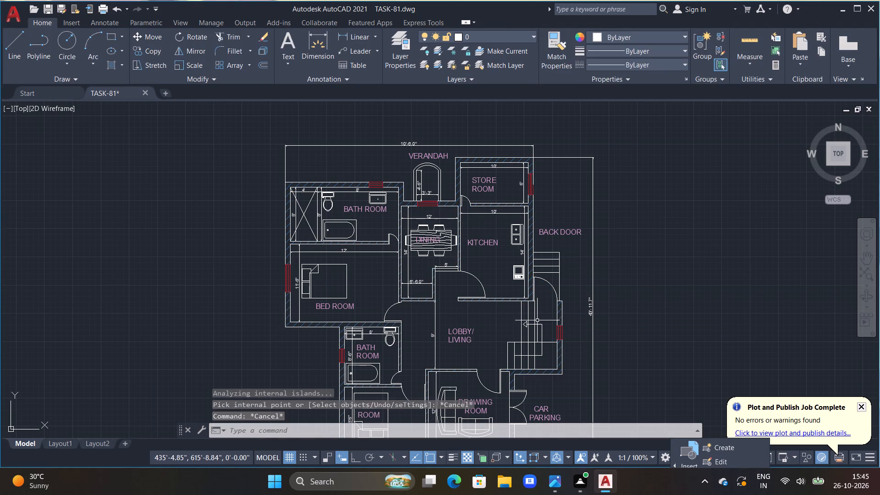
key(Escape)
Set the wall hatch's pattern scale to 1.
scroll(410, 196, up, 2)
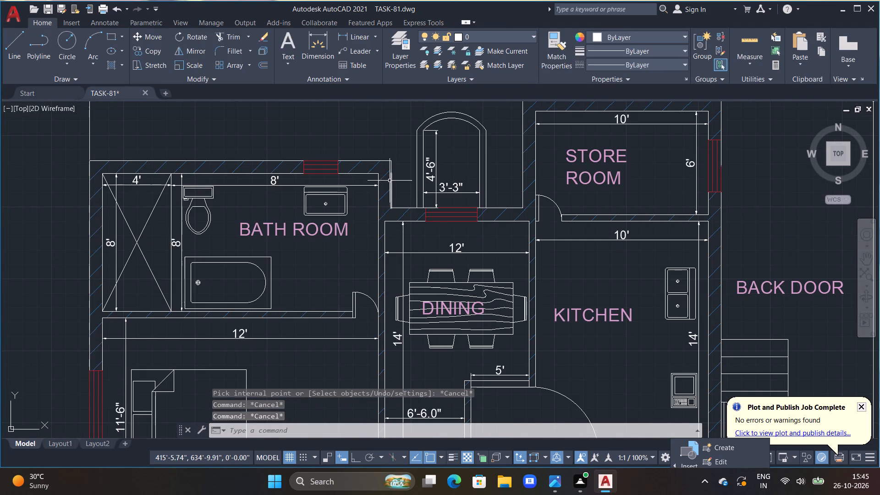
click(384, 177)
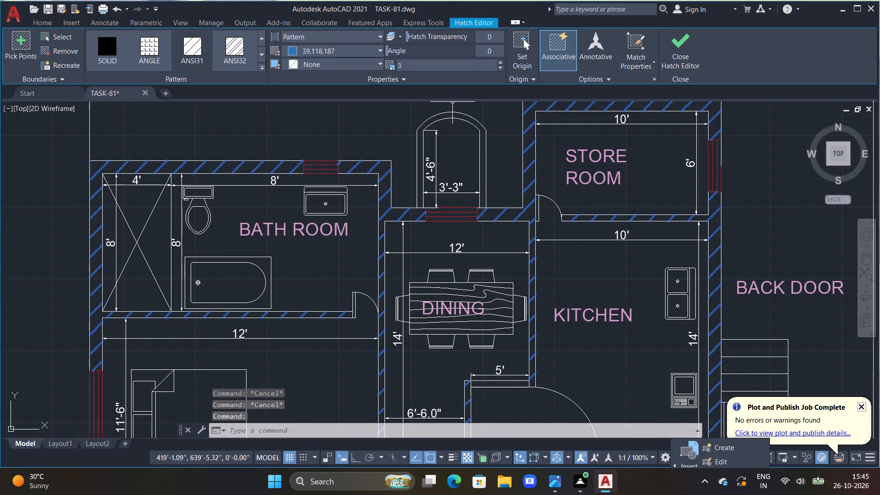
click(435, 66)
key(BackSpace)
key(1)
key(Return)
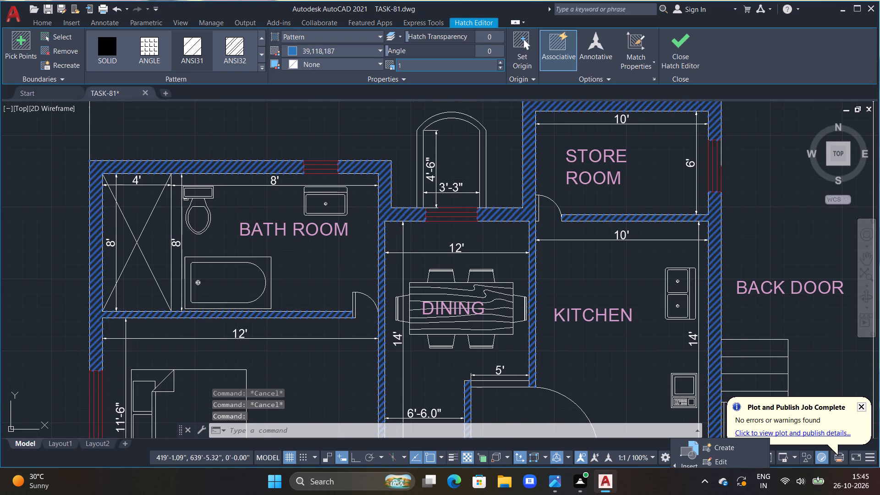
key(Escape)
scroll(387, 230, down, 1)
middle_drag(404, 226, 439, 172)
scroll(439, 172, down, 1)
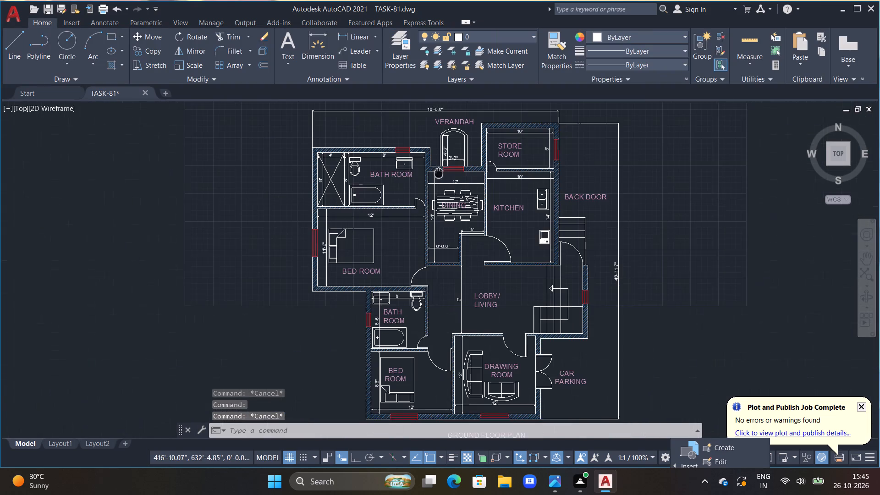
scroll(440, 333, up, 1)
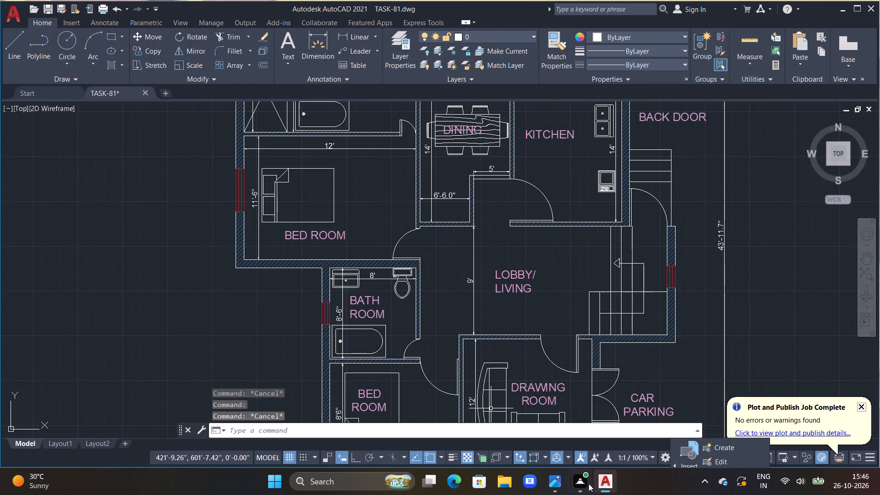
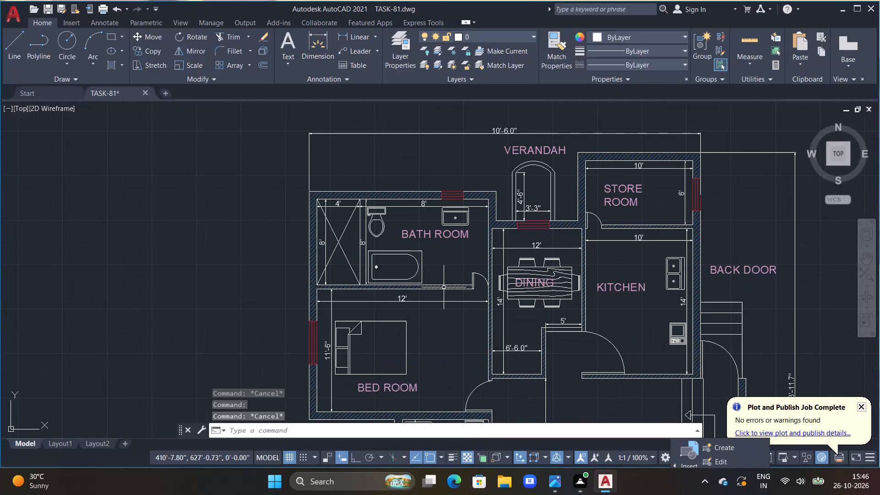
Look over the ground floor plan, from the bath room and dining area down to the drawing room and title.
key(Escape)
key(Escape)
key(Escape)
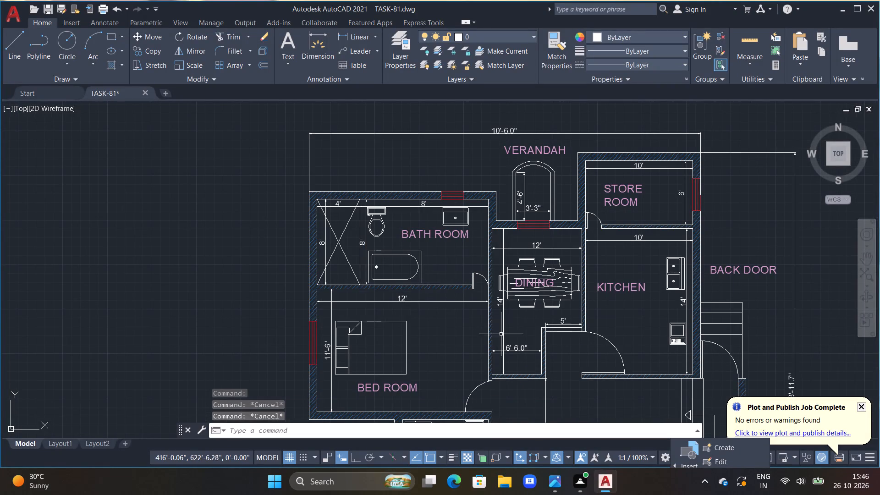
middle_drag(511, 312, 443, 272)
scroll(442, 273, down, 1)
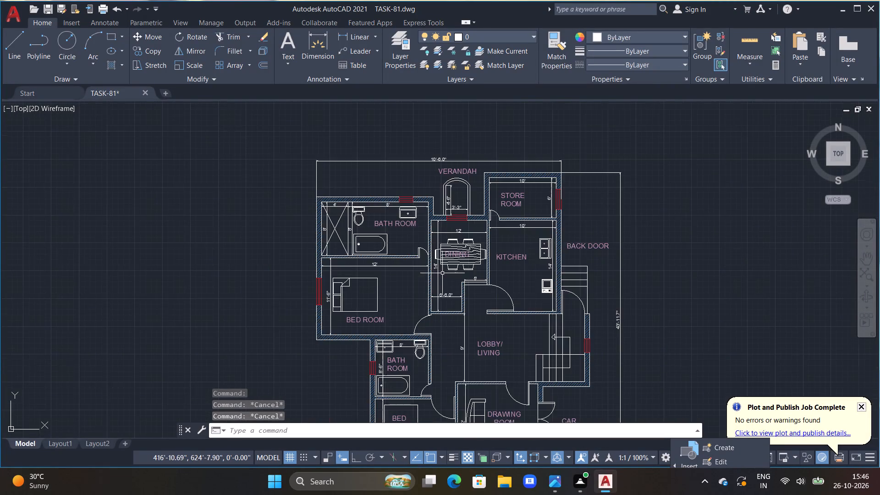
scroll(440, 272, down, 1)
middle_drag(454, 317, 466, 250)
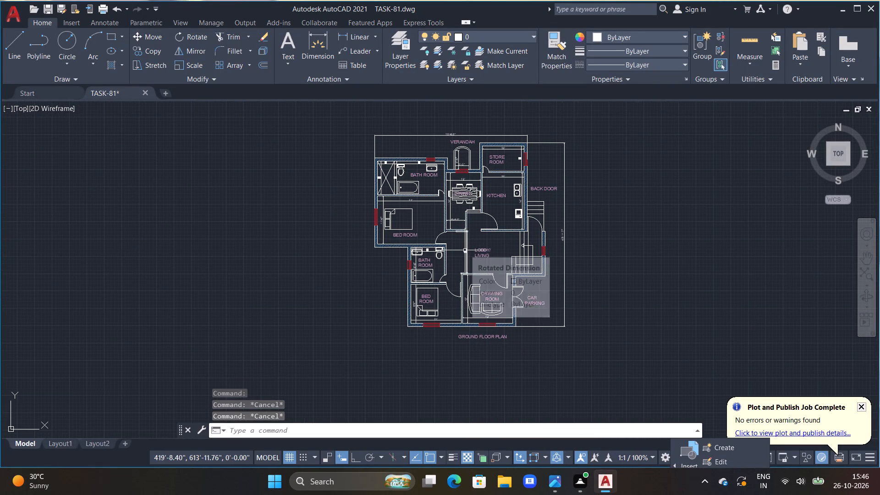
scroll(476, 321, up, 1)
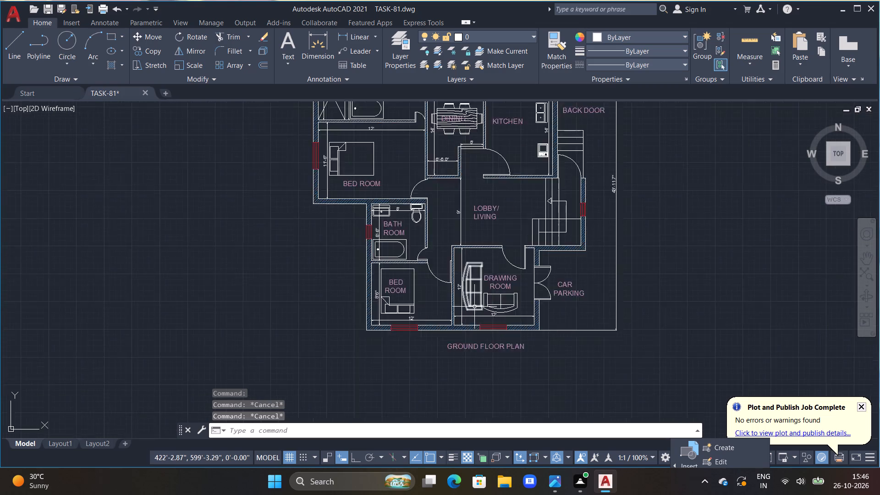
scroll(474, 307, down, 1)
middle_drag(468, 262, 474, 306)
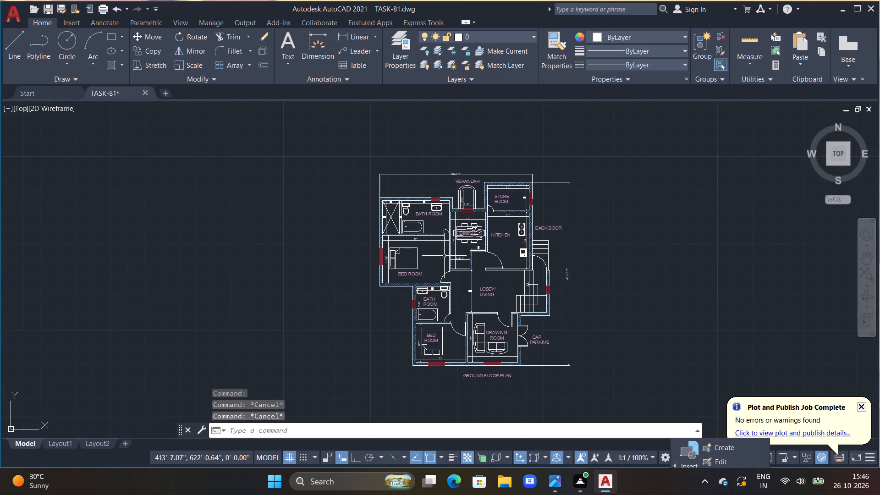
middle_drag(443, 270, 419, 289)
Save the current drawing.
key(ctrl+s)
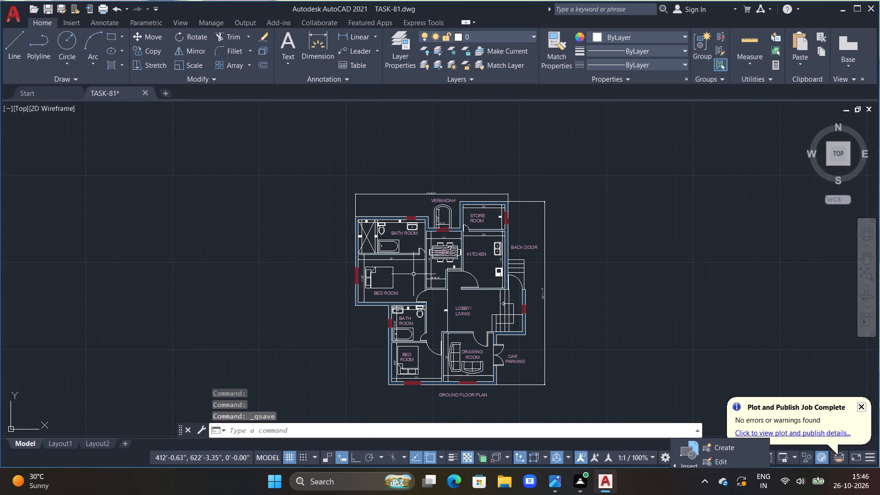
Save a copy of the drawing in the Documents folder as TASK-82.dwg.
click(8, 30)
click(12, 22)
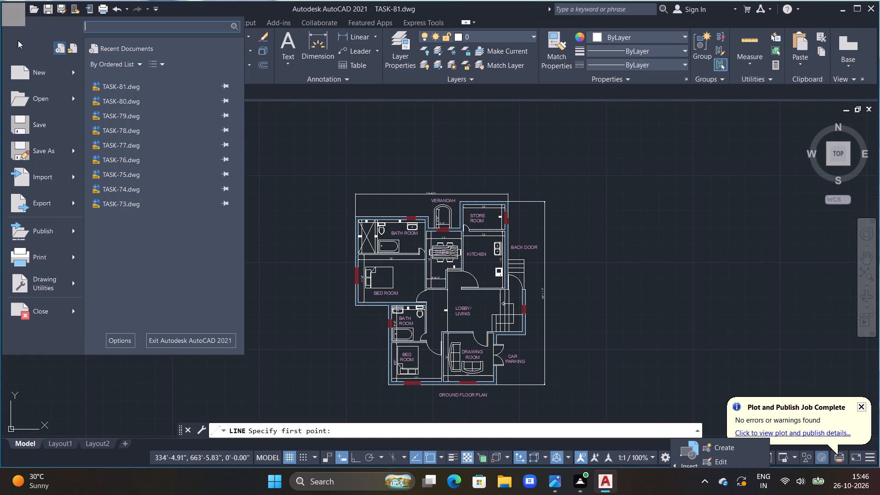
click(32, 155)
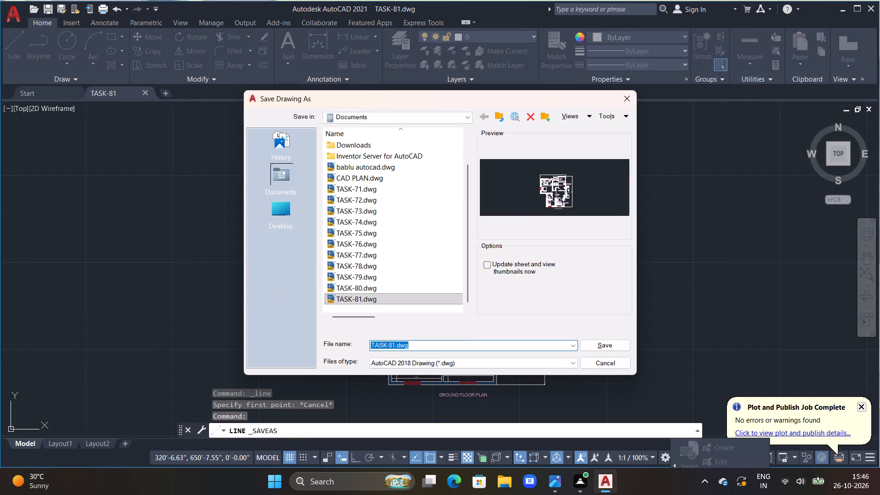
click(395, 345)
key(BackSpace)
key(2)
click(628, 343)
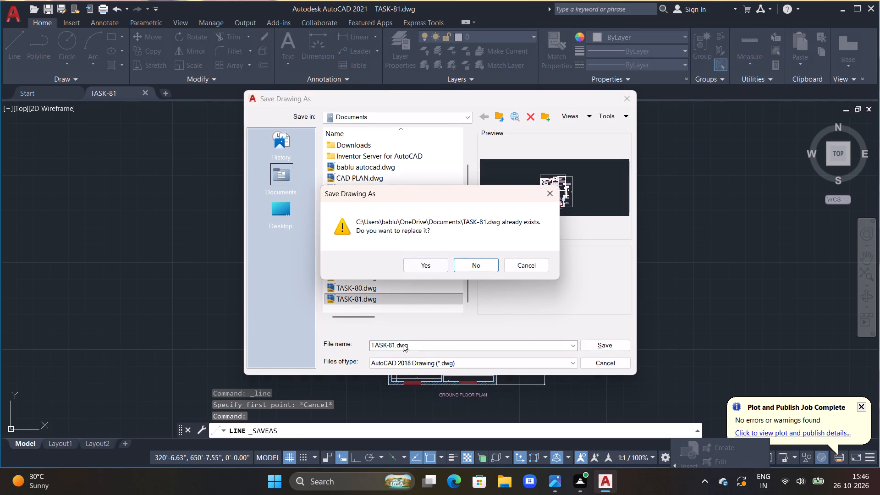
click(544, 197)
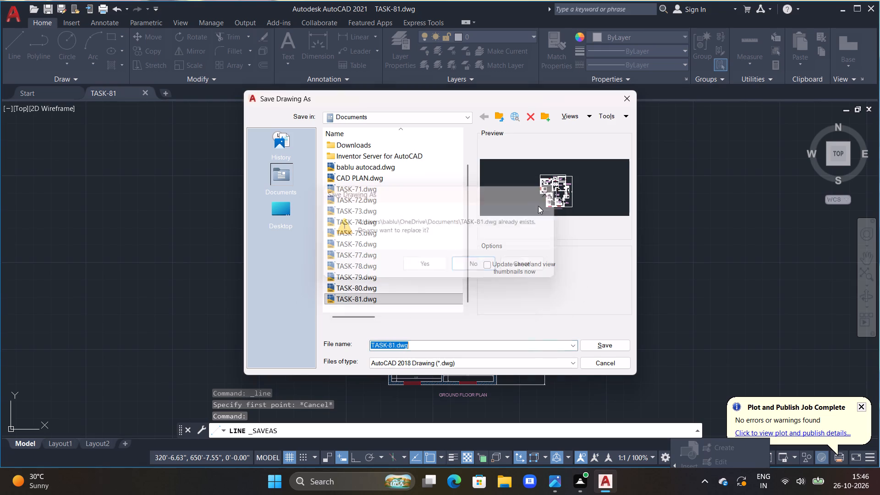
scroll(390, 295, down, 2)
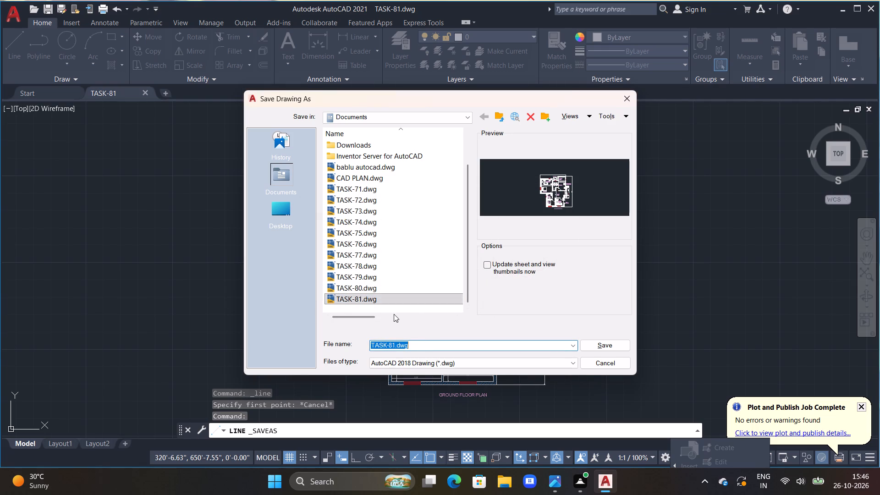
click(394, 346)
key(BackSpace)
key(2)
click(613, 348)
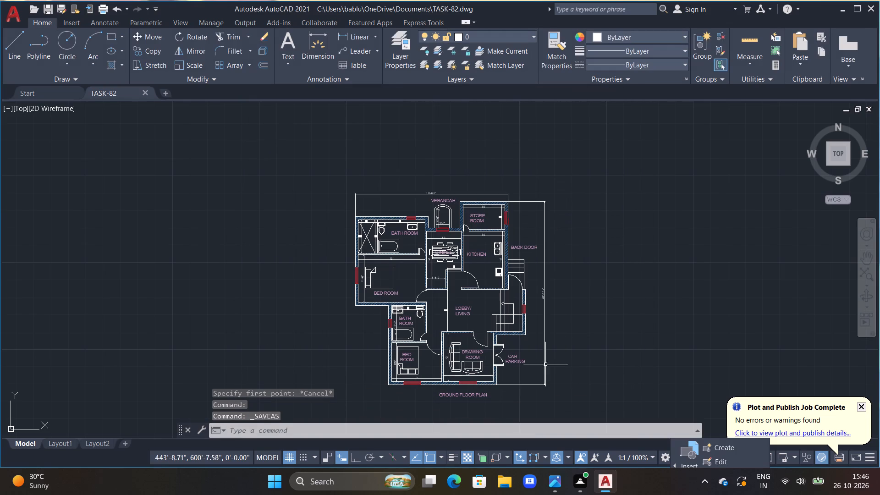
Set up a plot with the AutoCAD PDF (High Quality Print).pc3 plotter and the plot scale units in inches.
scroll(187, 202, down, 1)
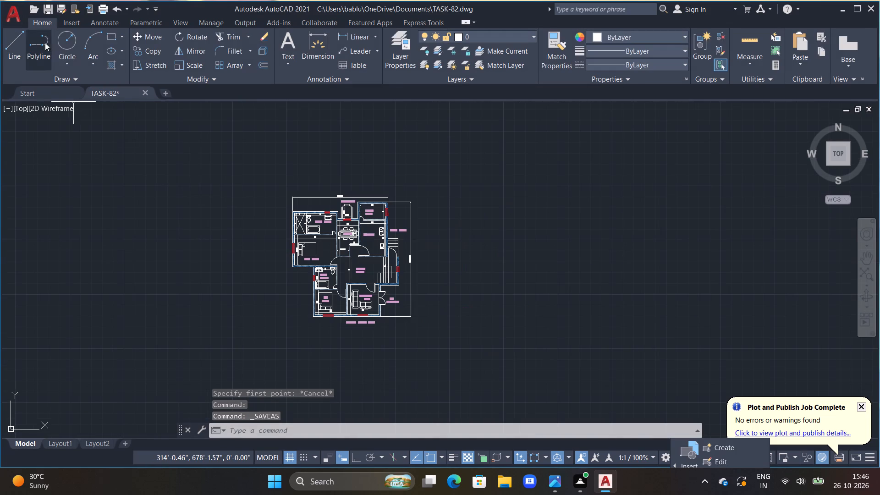
click(18, 24)
click(53, 256)
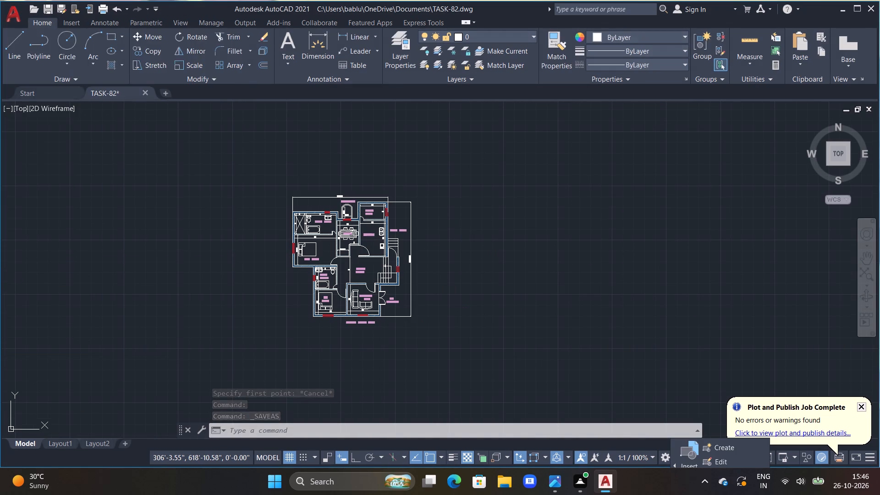
click(357, 154)
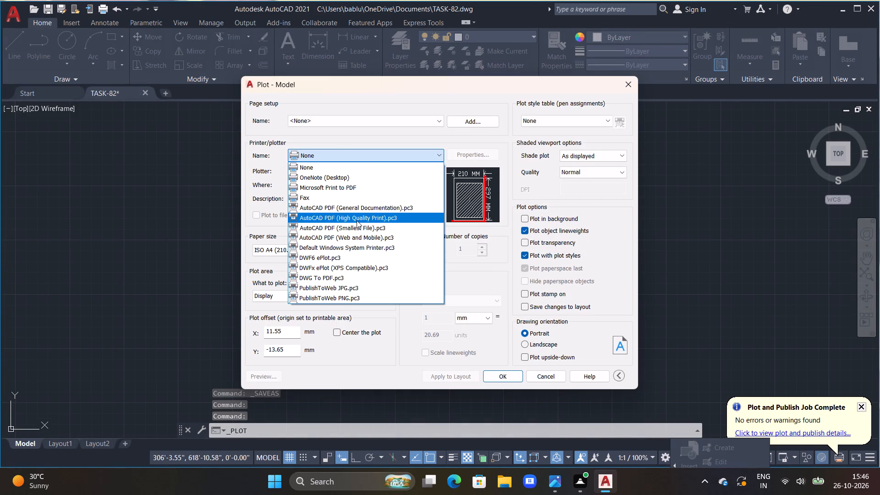
click(357, 220)
click(488, 320)
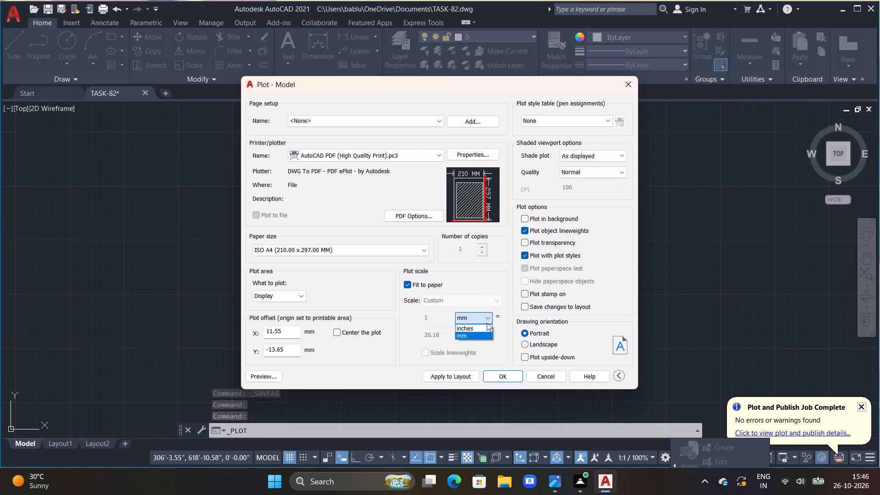
click(485, 327)
Set the plot area to a window enclosing the whole ground floor plan with its outer dimensions and title.
click(297, 291)
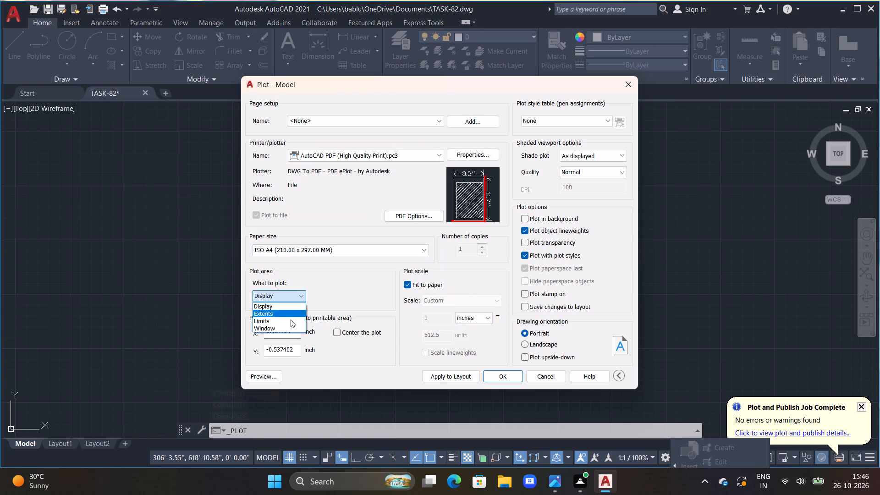
click(290, 327)
drag(256, 162, 259, 176)
click(466, 364)
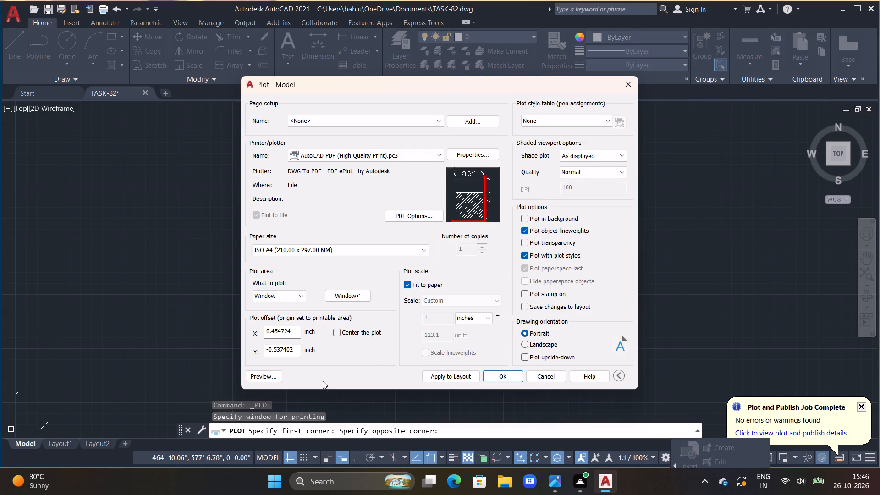
Preview the plot, examine the floor plan's linework, dimensions and room labels up close, and close the preview.
click(267, 379)
scroll(819, 246, up, 2)
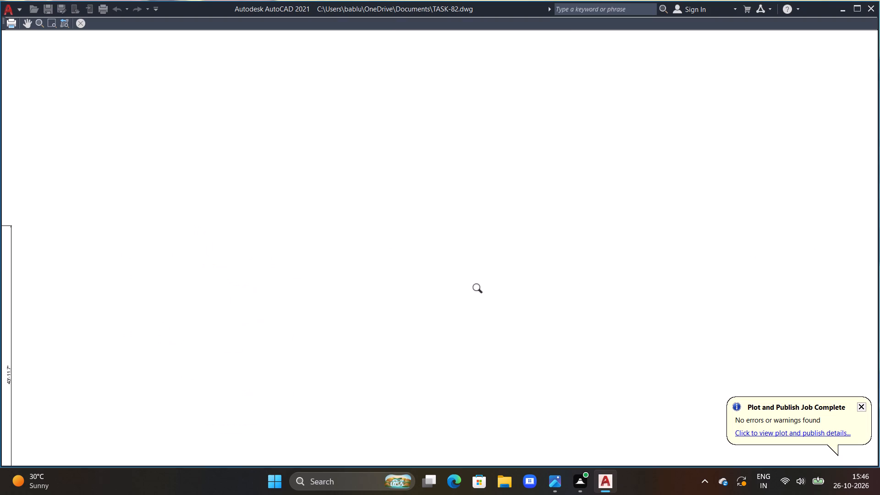
scroll(481, 293, down, 4)
middle_drag(235, 327, 602, 263)
scroll(431, 297, up, 1)
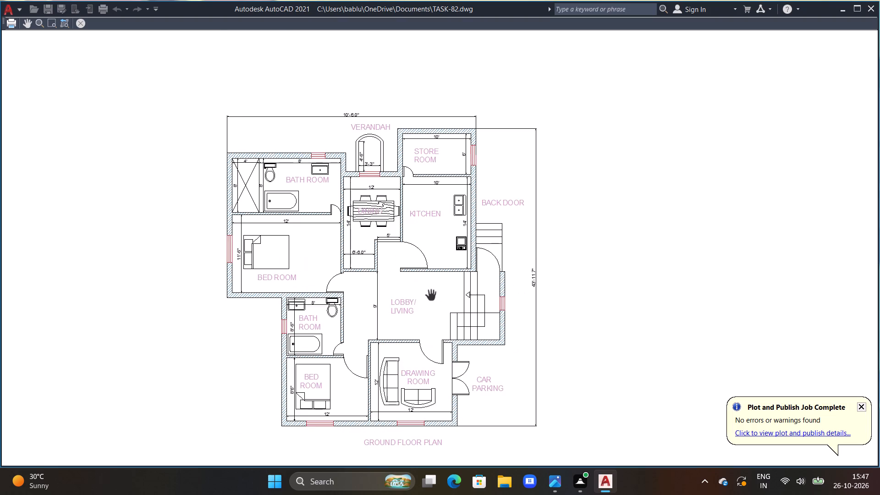
scroll(431, 296, up, 3)
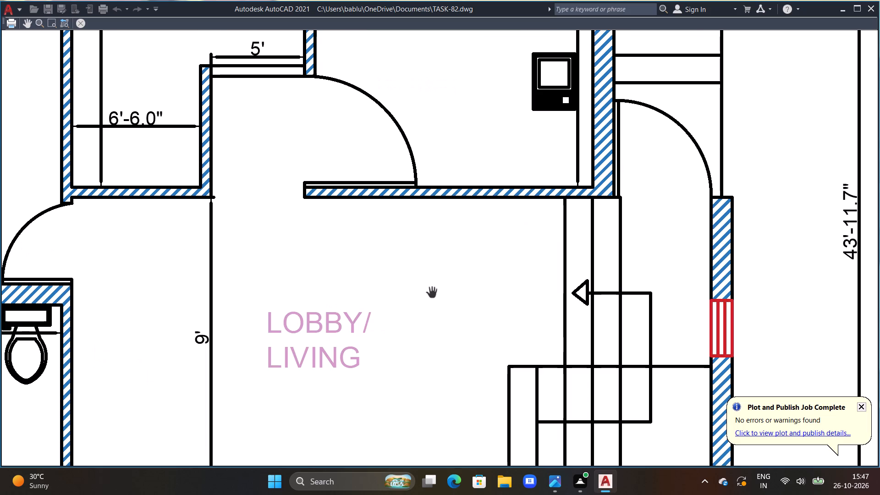
scroll(433, 292, down, 4)
scroll(430, 277, up, 1)
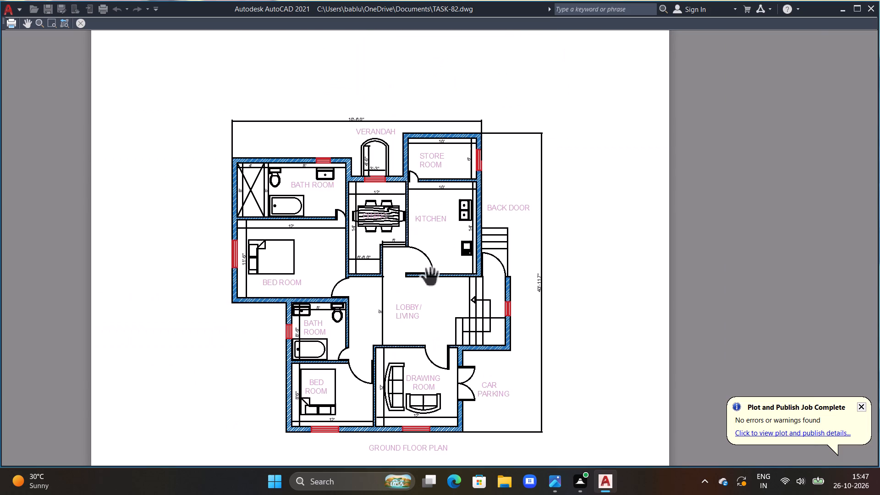
middle_drag(430, 277, 502, 218)
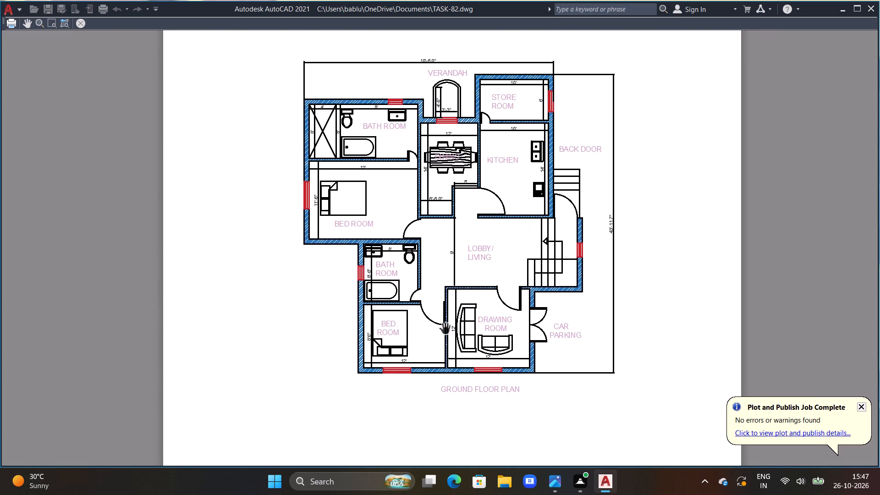
middle_drag(488, 292, 510, 363)
scroll(518, 281, up, 1)
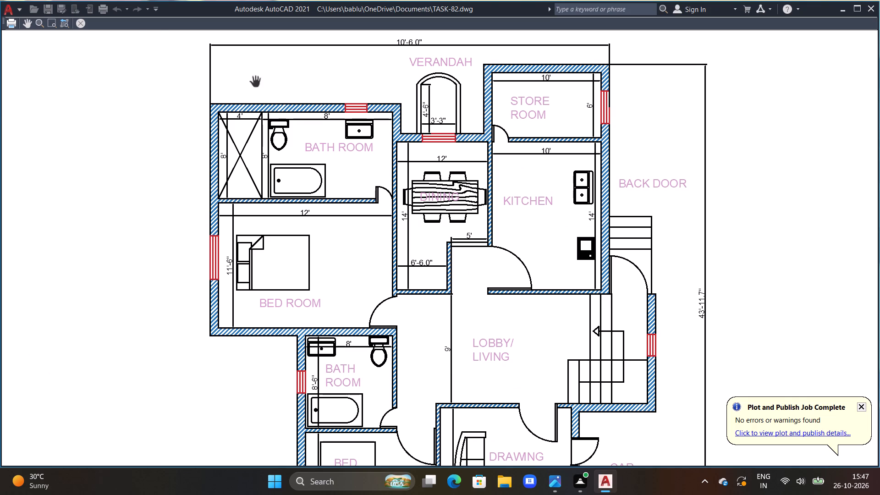
click(79, 24)
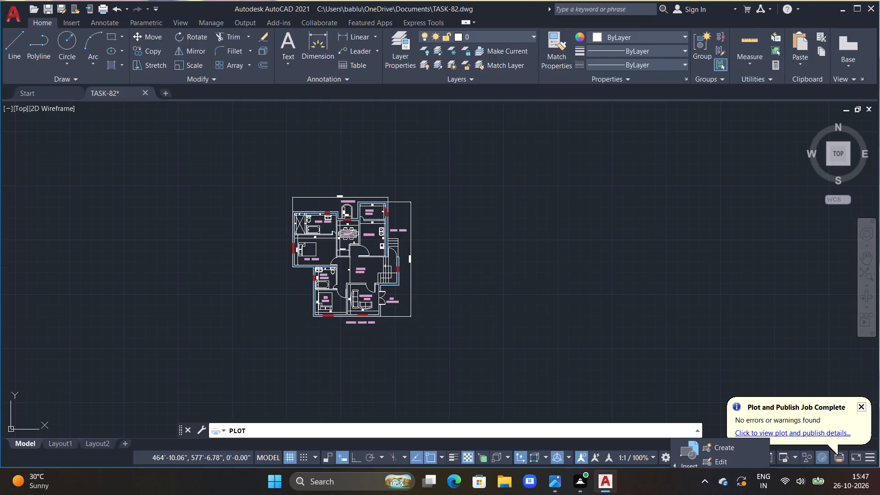
Plot the floor plan to TASK-82-Model.pdf in the Documents folder.
click(508, 374)
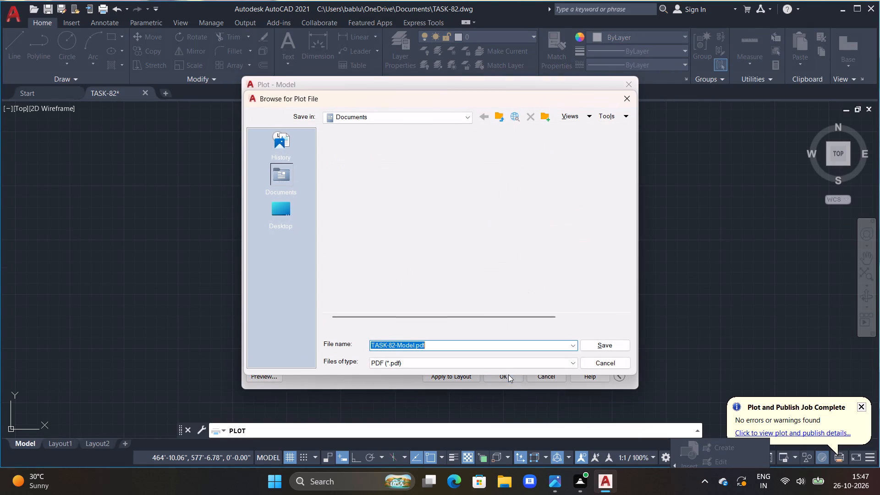
click(598, 348)
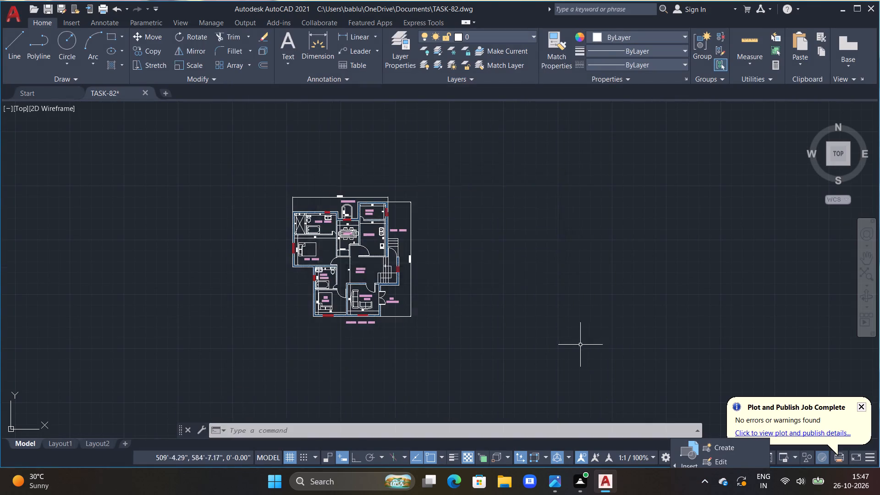
Check the plotted floor plan PDF in Microsoft Edge and close it.
scroll(287, 283, down, 4)
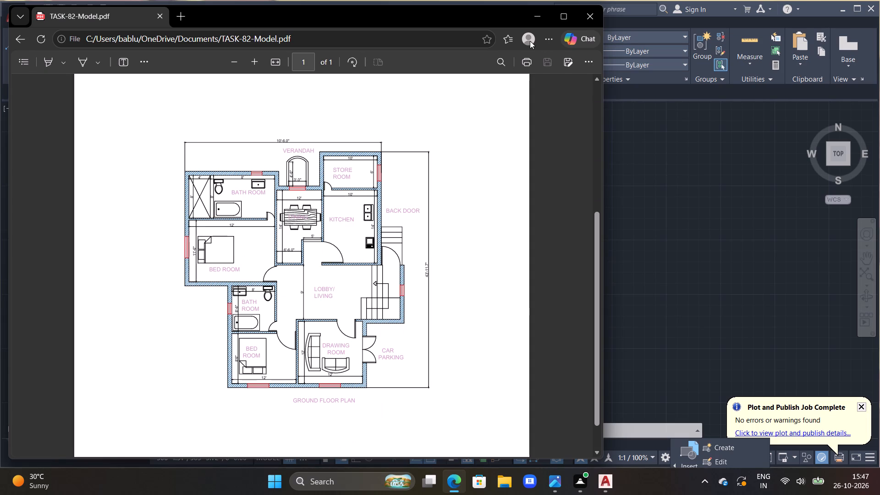
click(583, 14)
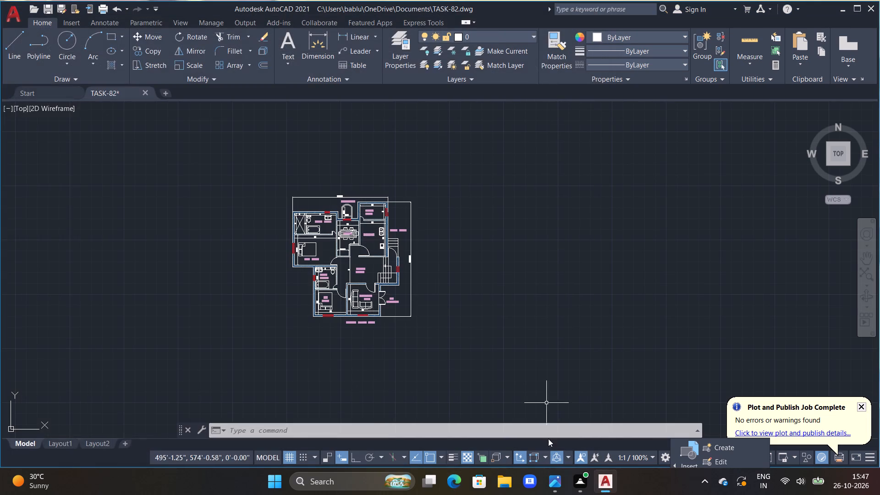